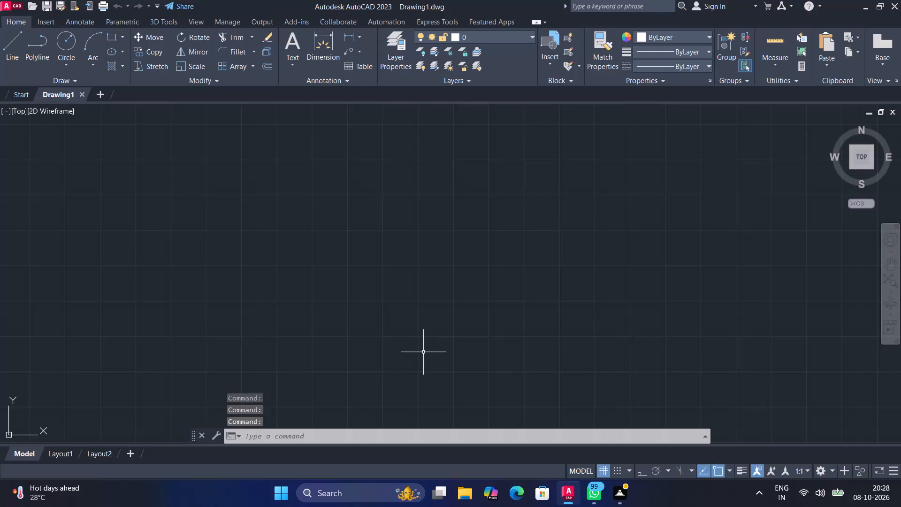
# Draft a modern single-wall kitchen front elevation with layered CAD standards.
# Turn on command log file recording with LOGFILEON.
pyautogui.write('lo')
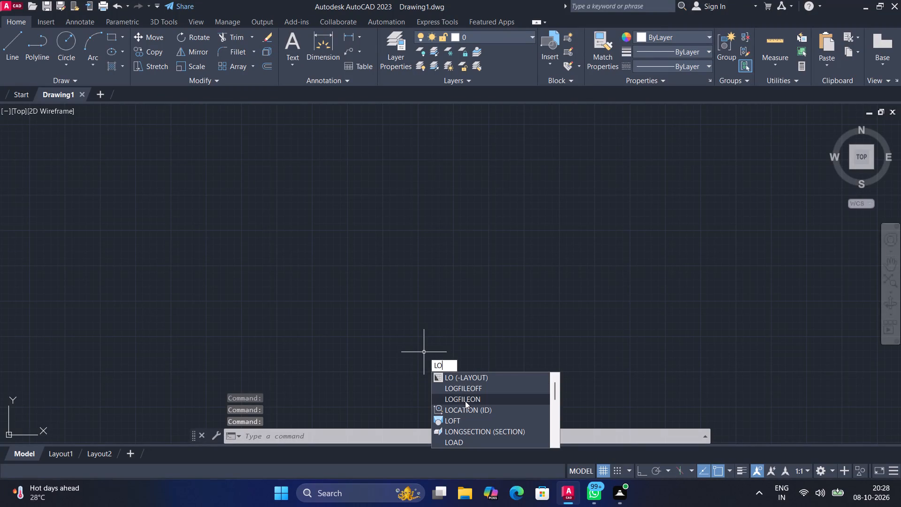
pyautogui.click(465, 401)
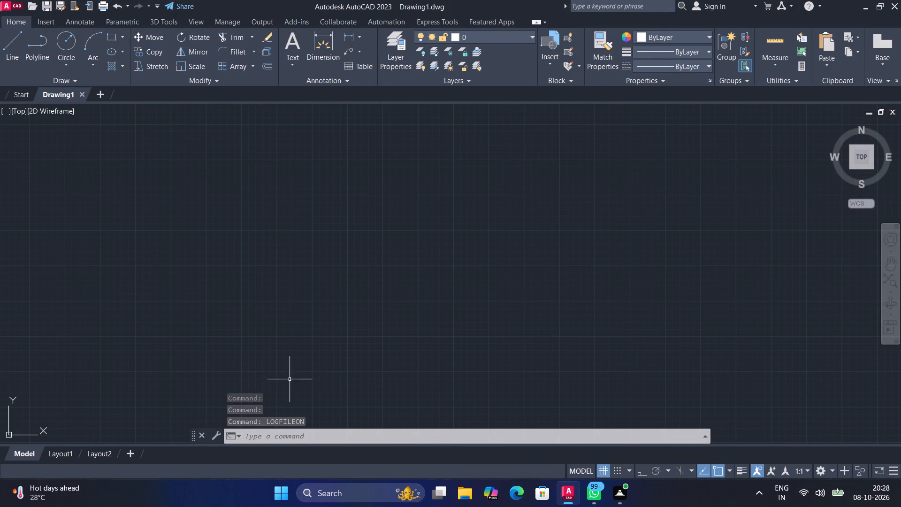
# Draw a large rectangle about 2592 units wide and 1202 units high.
pyautogui.scroll(1, 817, 273)
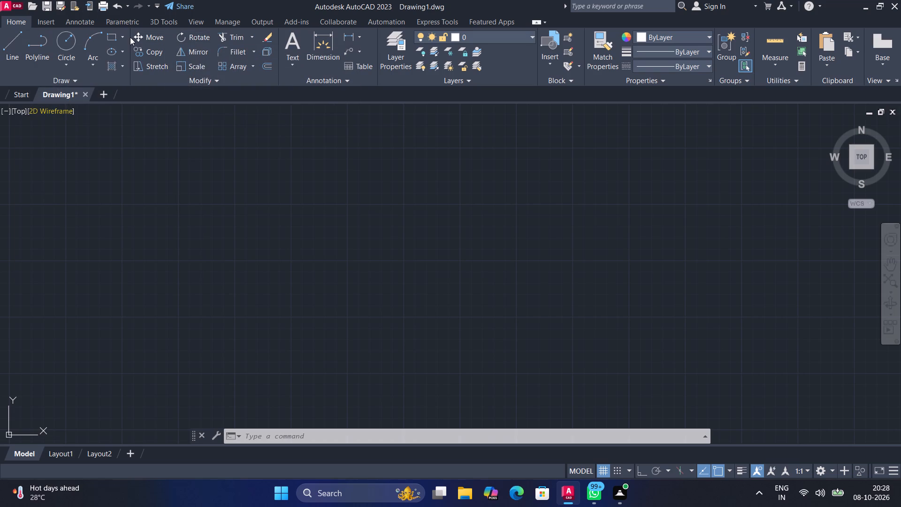
pyautogui.click(111, 35)
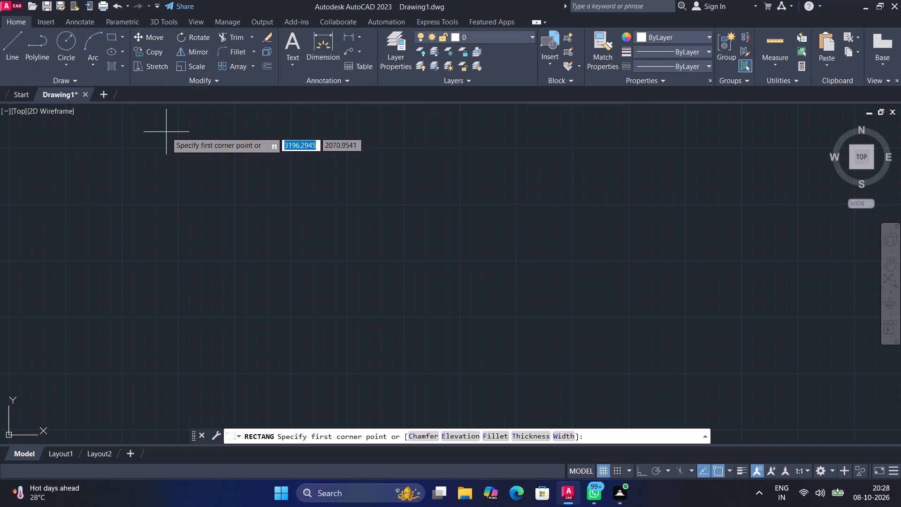
pyautogui.click(166, 131)
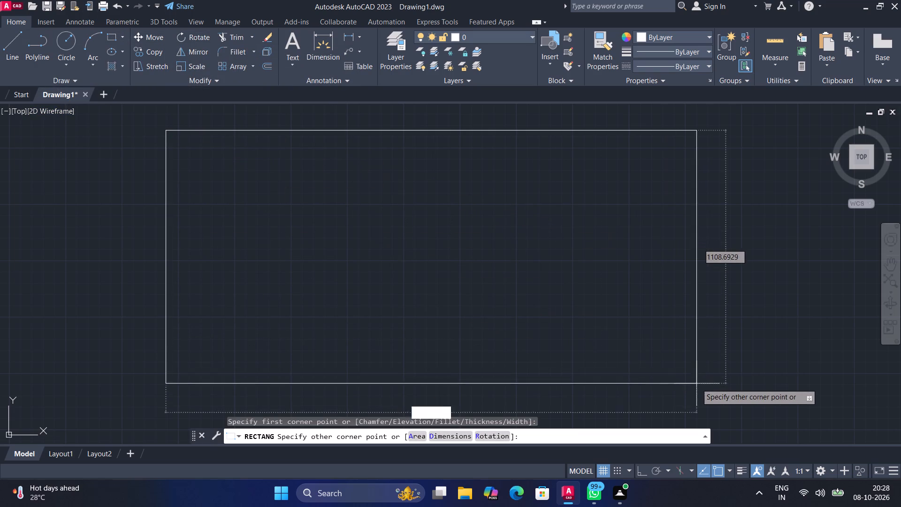
pyautogui.click(750, 402)
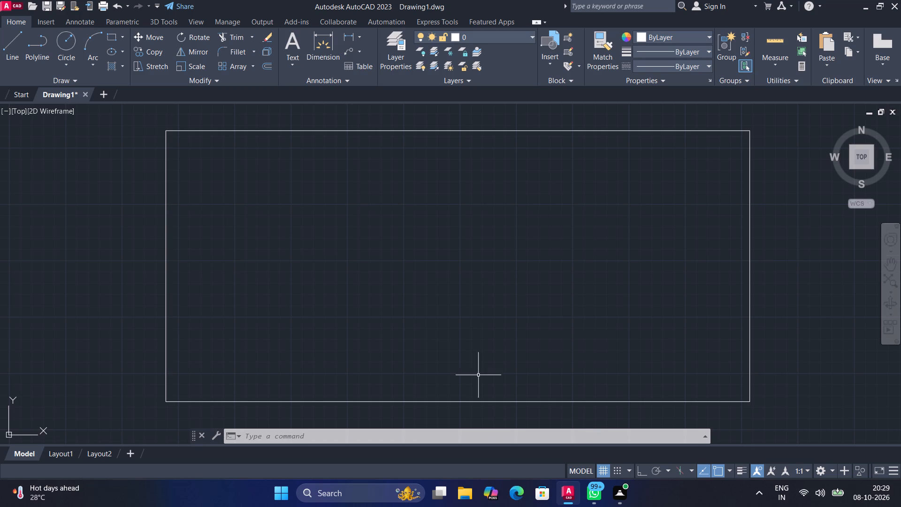
# With Ortho on, draw a horizontal line just below the rectangle's top edge, spanning from its left side to its right side.
pyautogui.click(1, 48)
pyautogui.click(167, 148)
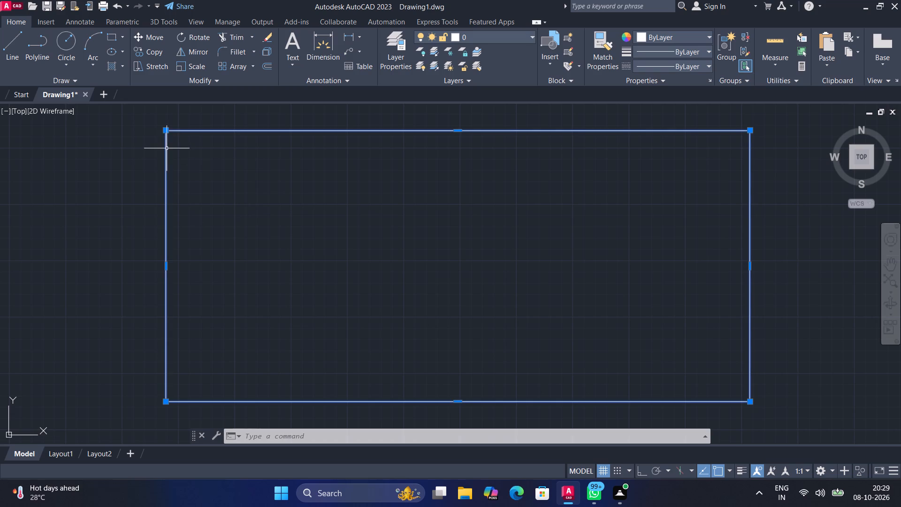
pyautogui.click(19, 54)
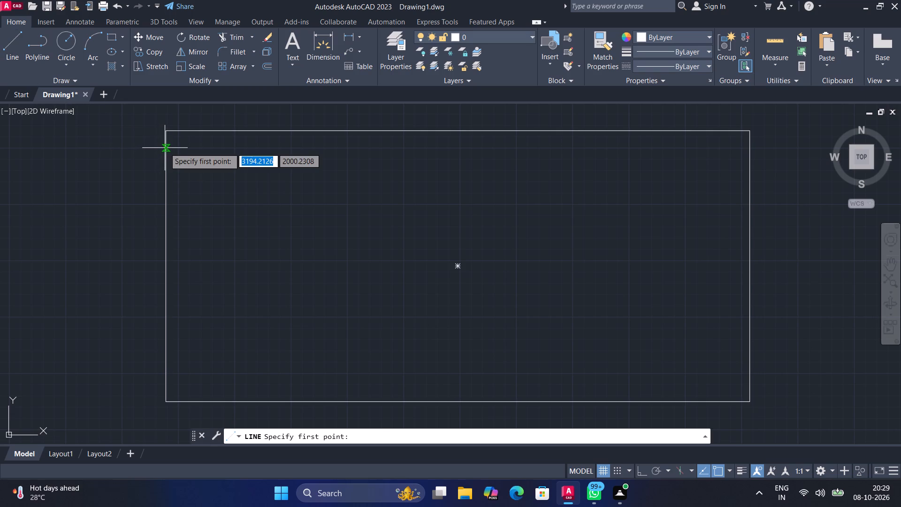
pyautogui.click(165, 148)
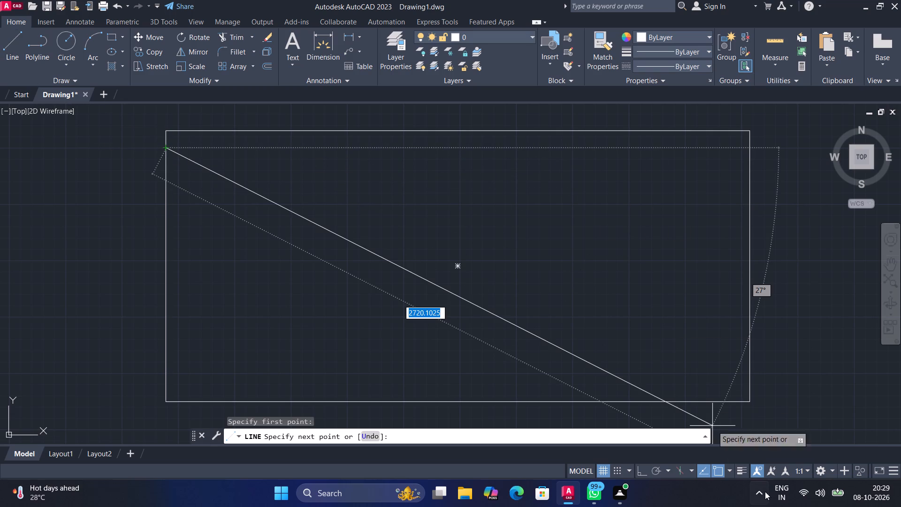
pyautogui.click(640, 471)
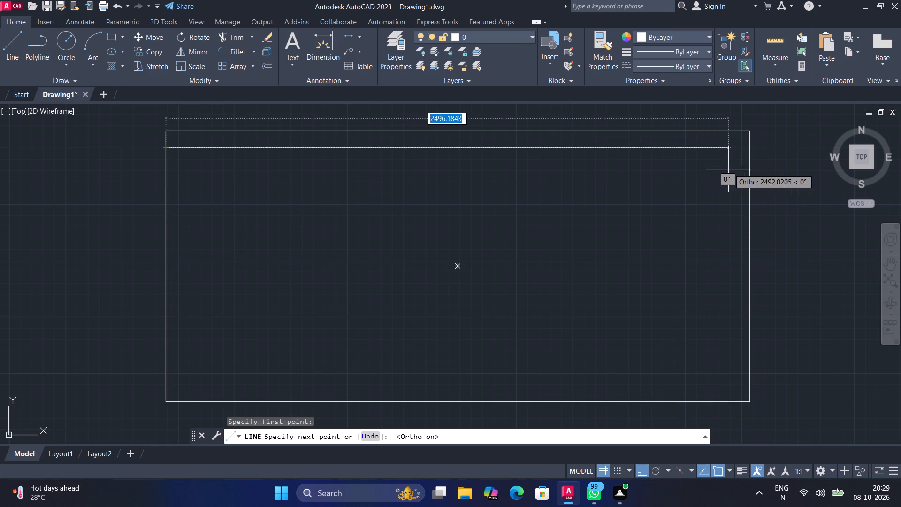
pyautogui.click(748, 149)
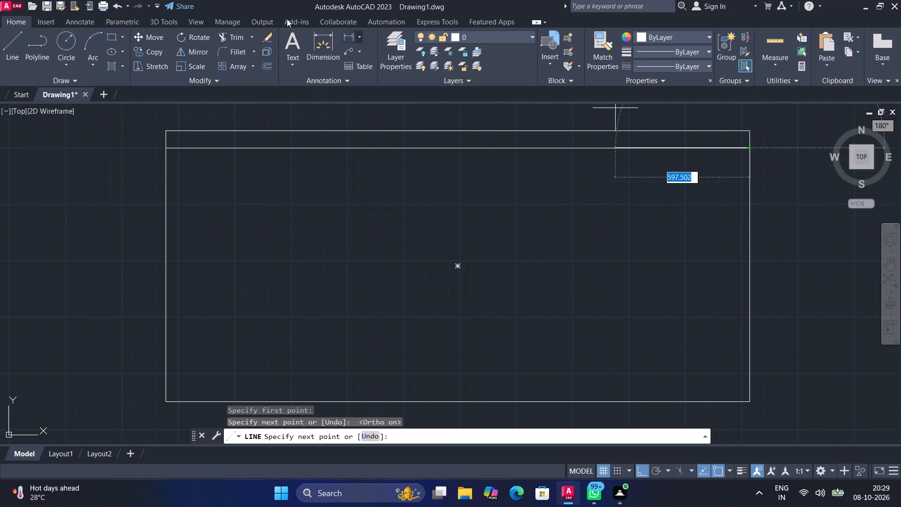
# Draw a vertical line just inside the rectangle's left side, from the top edge to the bottom edge.
pyautogui.click(5, 42)
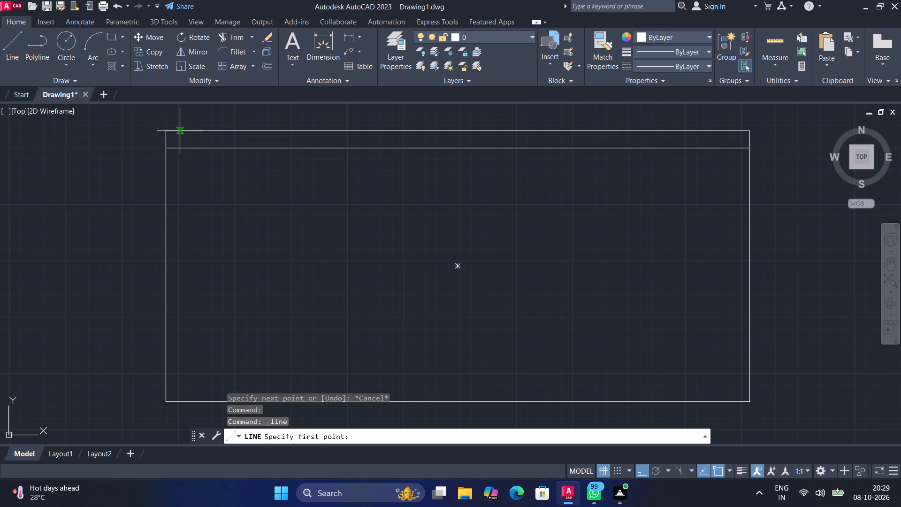
pyautogui.click(180, 131)
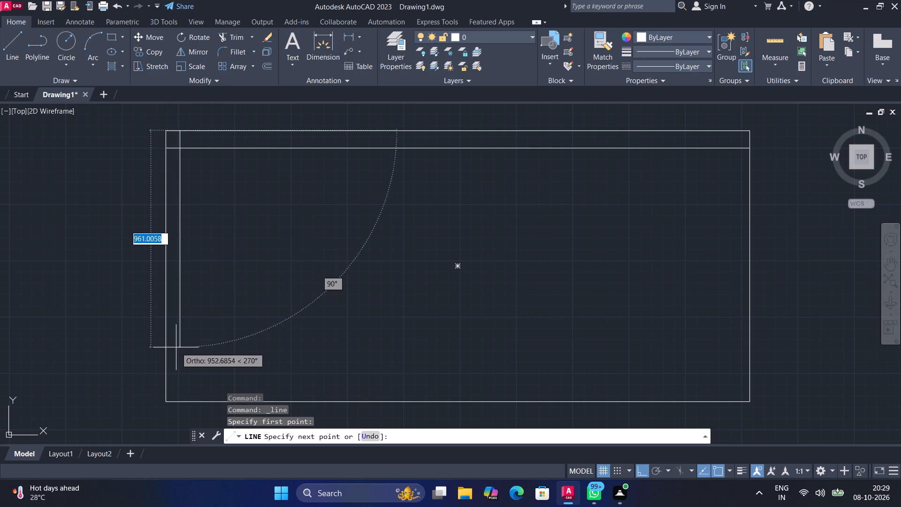
pyautogui.click(180, 403)
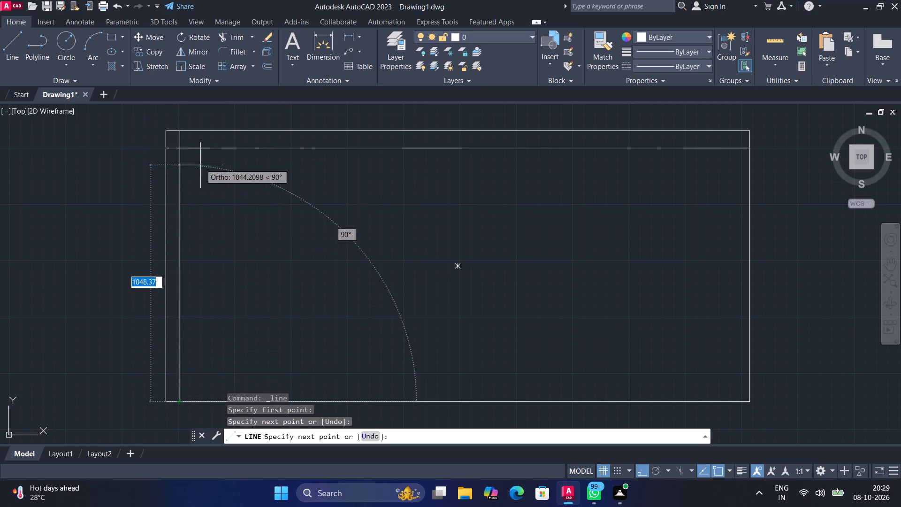
# Offset the vertical line near the left side 15 units toward the rectangle's interior.
pyautogui.click(264, 66)
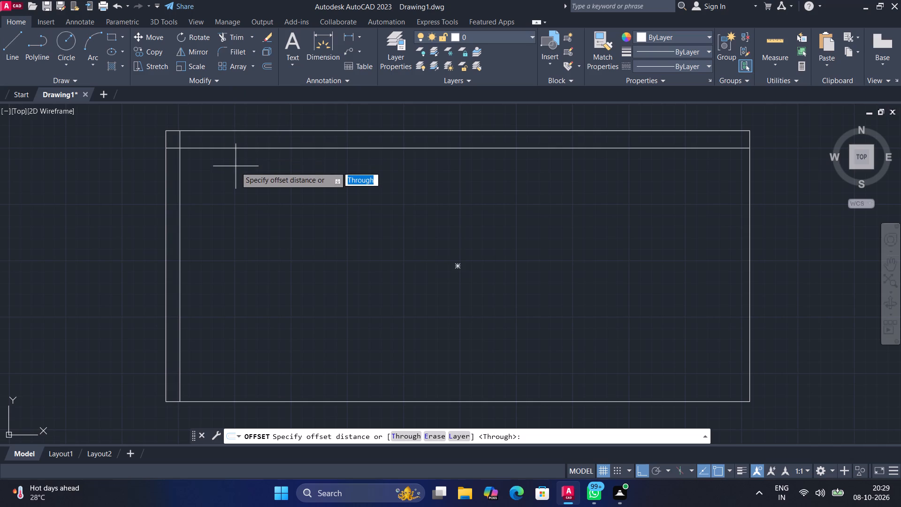
pyautogui.press('space')
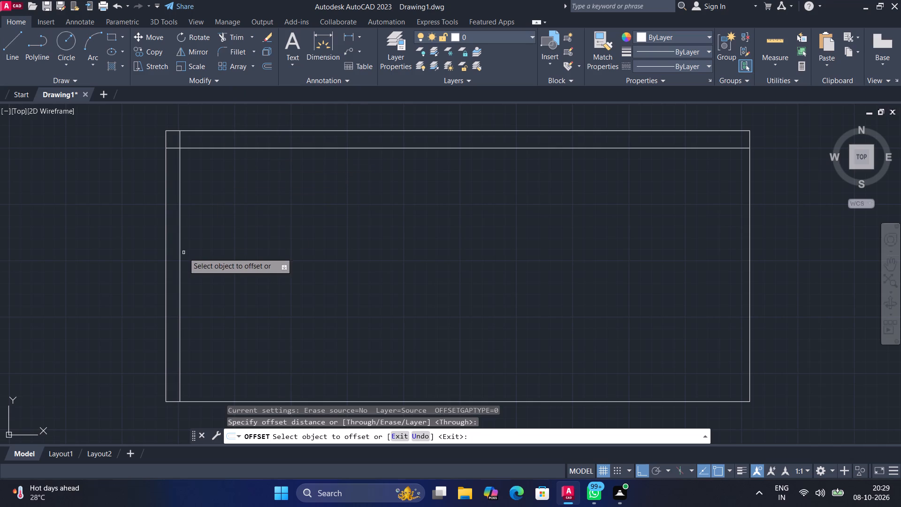
pyautogui.click(179, 260)
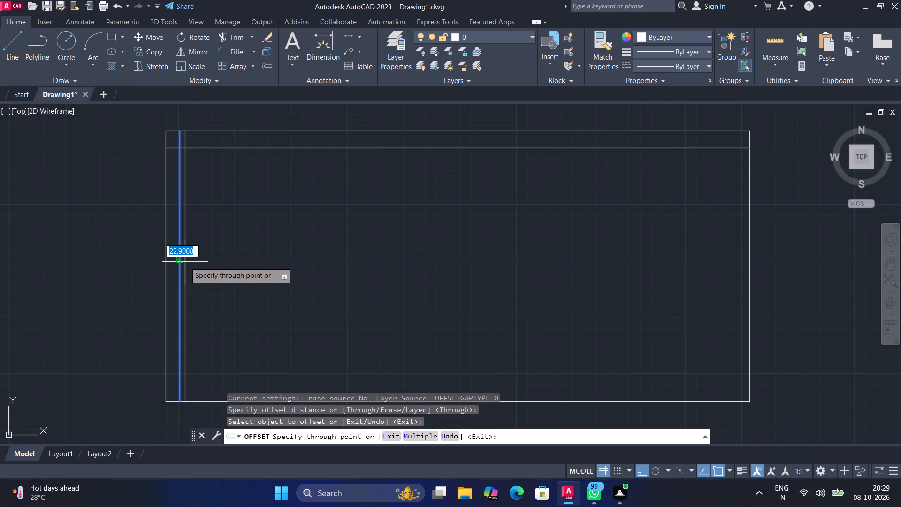
pyautogui.write('15')
pyautogui.press('Return')
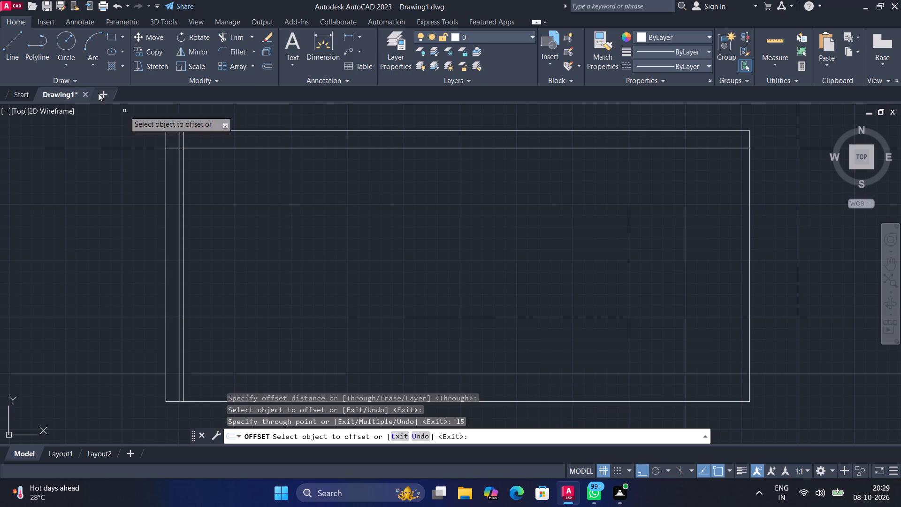
pyautogui.press('e')
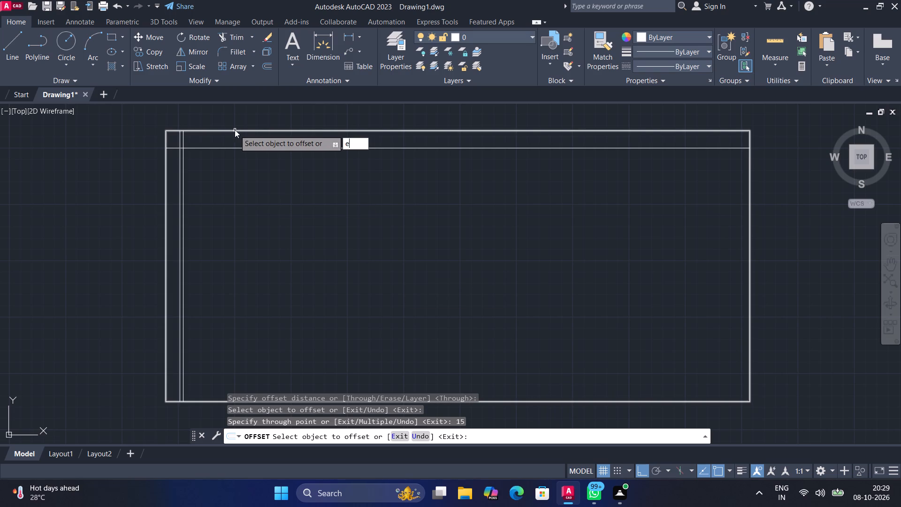
pyautogui.press('Escape')
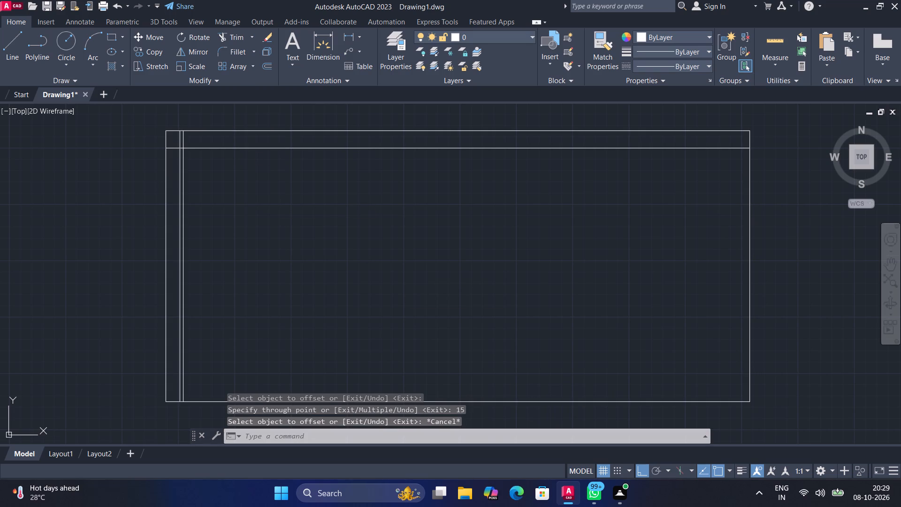
# Explode the outer rectangle into separate lines.
pyautogui.write('ex')
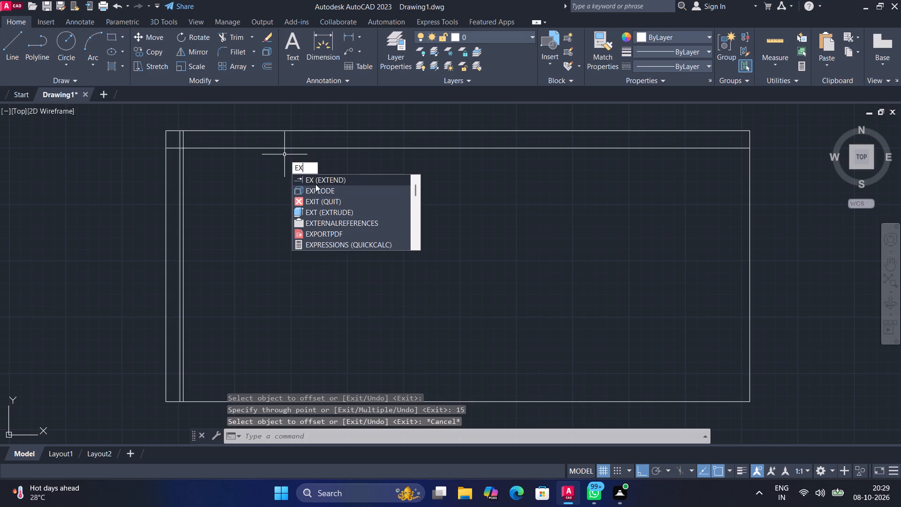
pyautogui.click(316, 186)
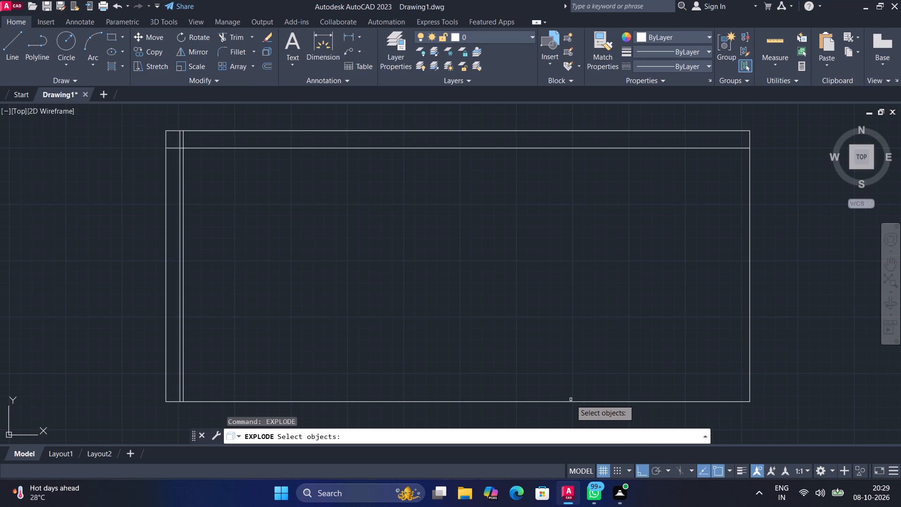
pyautogui.click(571, 400)
pyautogui.press('Return')
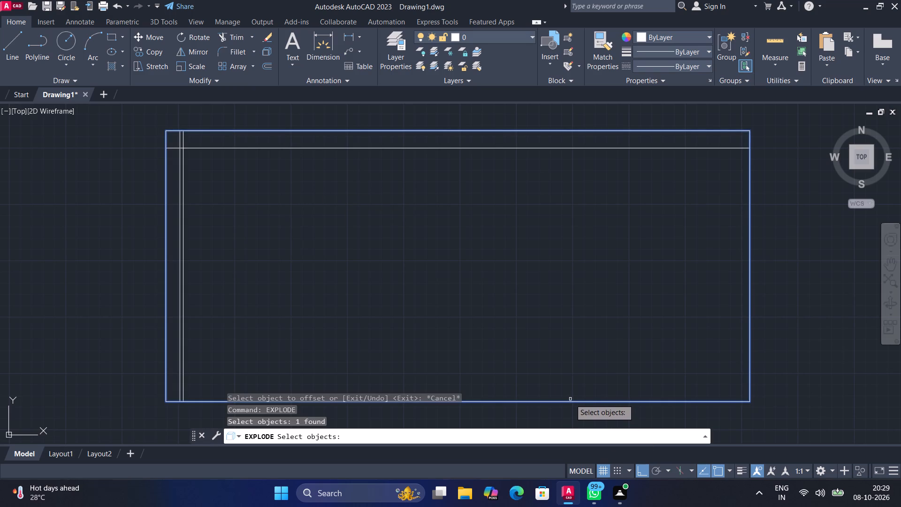
# Offset the outer bottom edge slightly upward, using a through point just inside the frame.
pyautogui.click(262, 67)
pyautogui.press('v')
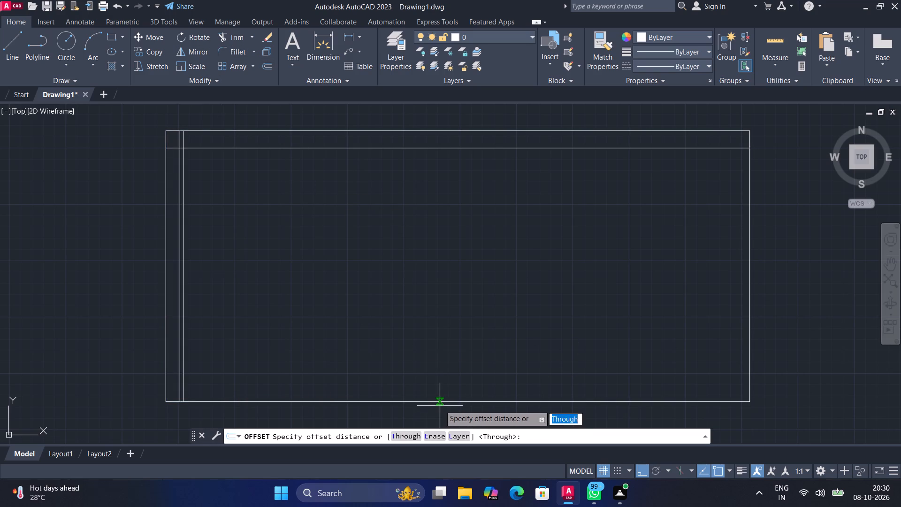
pyautogui.press('space')
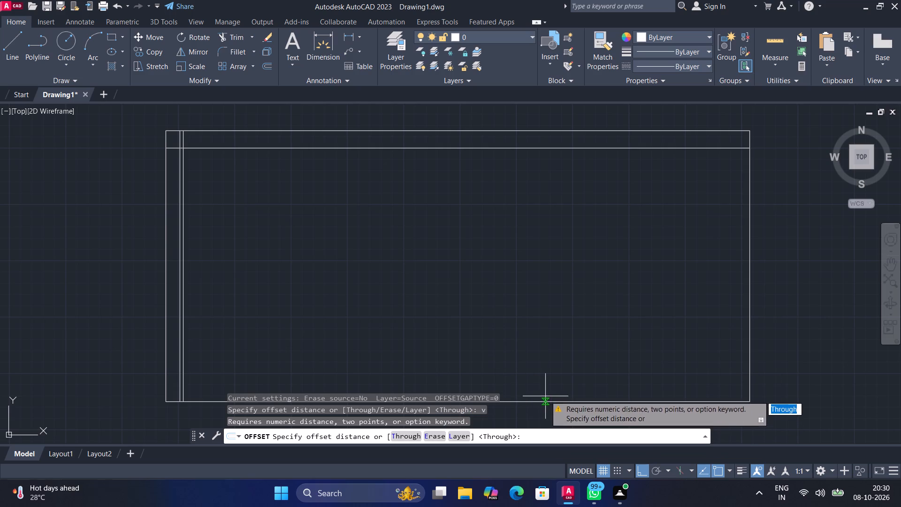
pyautogui.press('space')
pyautogui.click(544, 401)
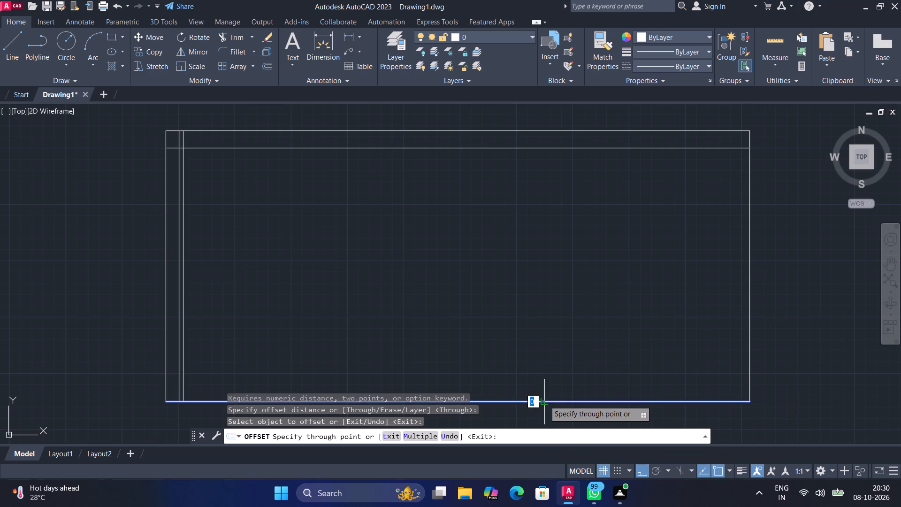
pyautogui.click(544, 396)
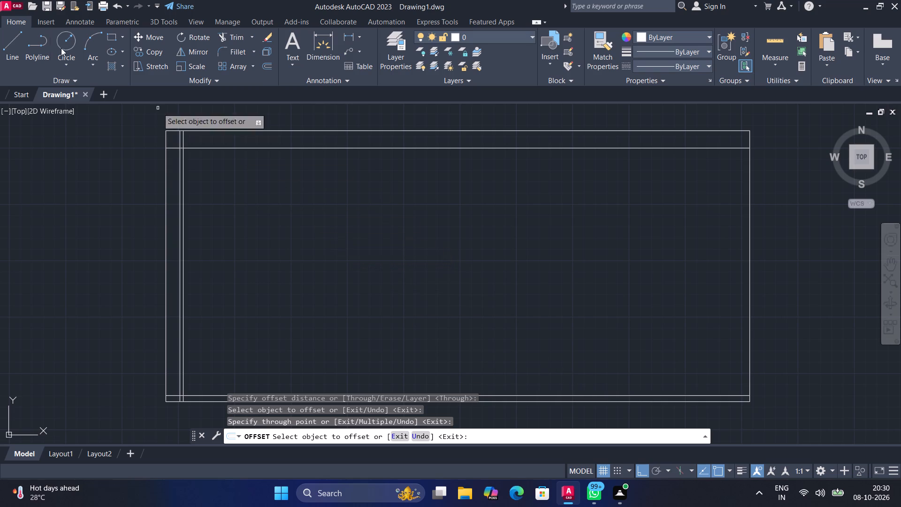
# Draw a vertical divider in the left part of the frame, from the upper inner line down to the lower inner line.
pyautogui.click(17, 46)
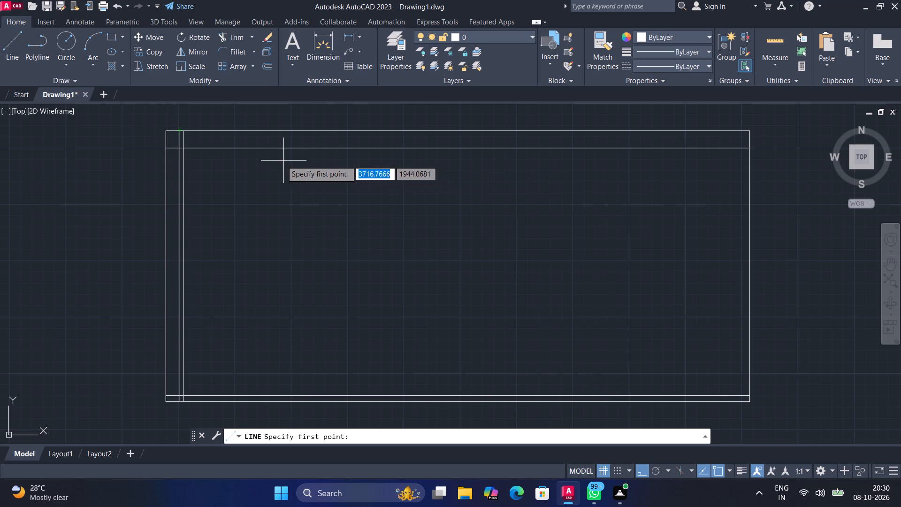
pyautogui.click(273, 150)
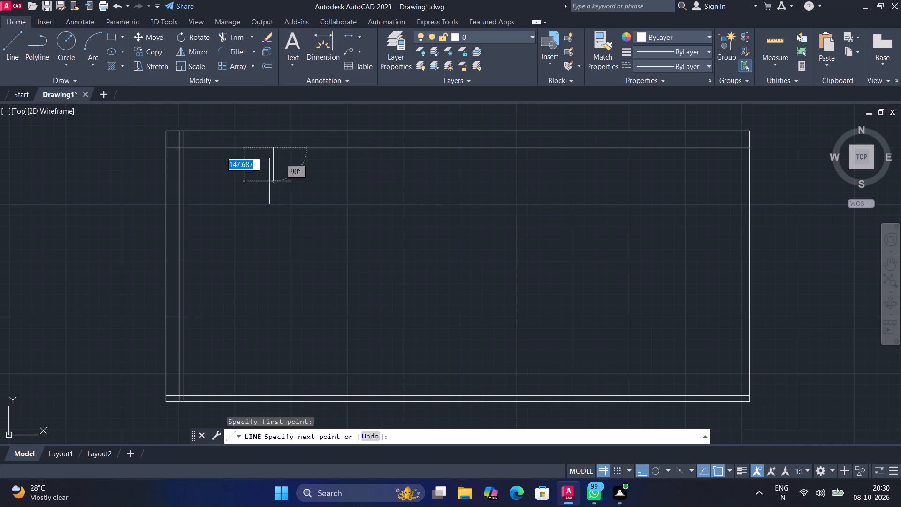
pyautogui.click(275, 394)
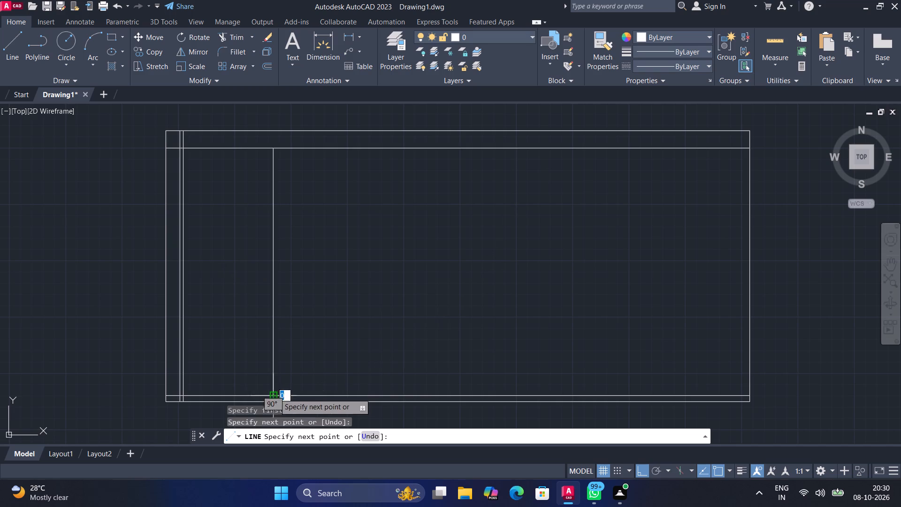
# Offset the new vertical divider 15 units to the left.
pyautogui.click(272, 63)
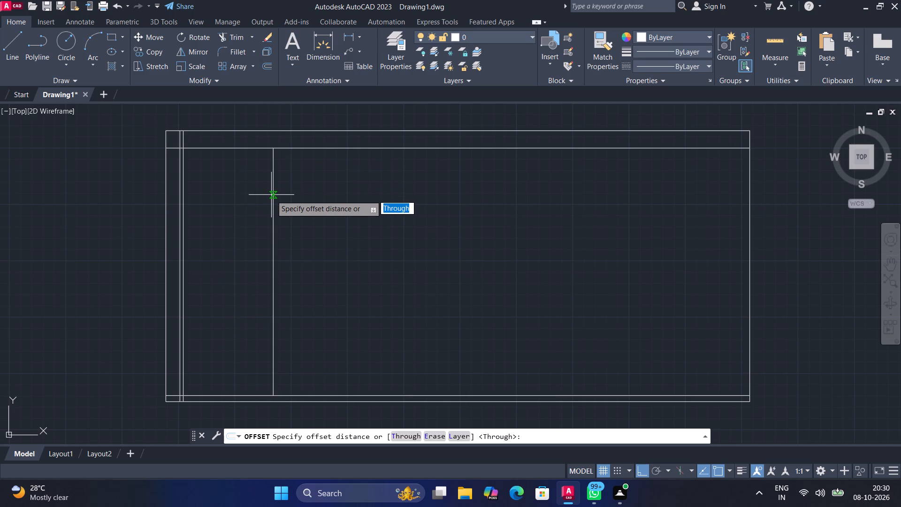
pyautogui.press('space')
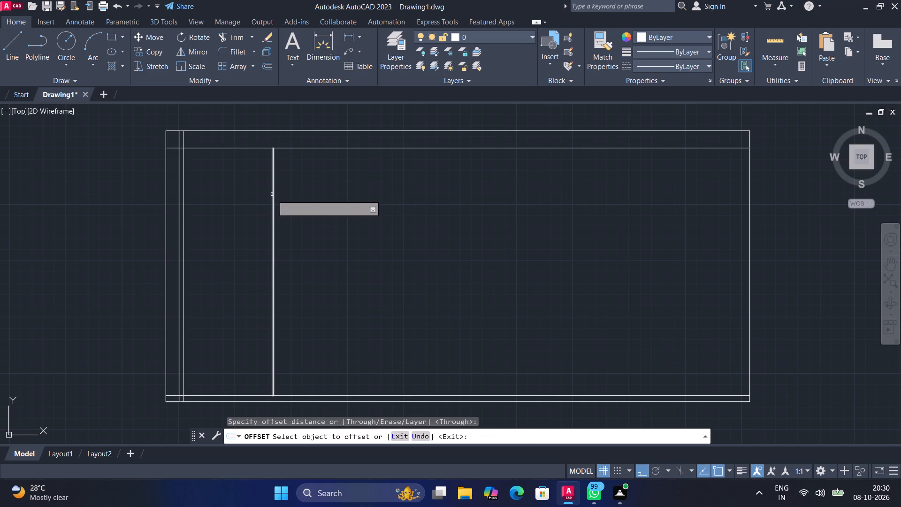
pyautogui.click(272, 195)
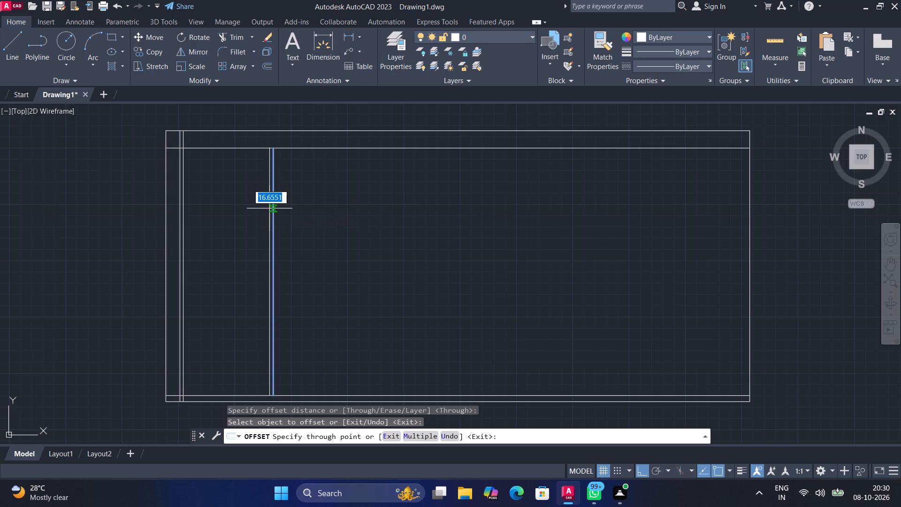
pyautogui.write('15')
pyautogui.press('Return')
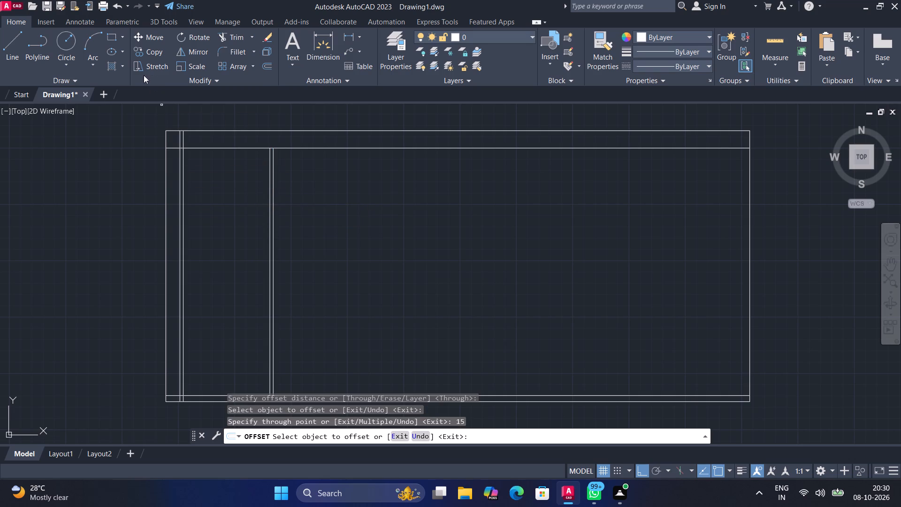
# Draw a vertical line through the middle of the left bay, from the upper inner line down to the lower inner line.
pyautogui.moveTo(18, 43); pyautogui.dragTo(20, 47)
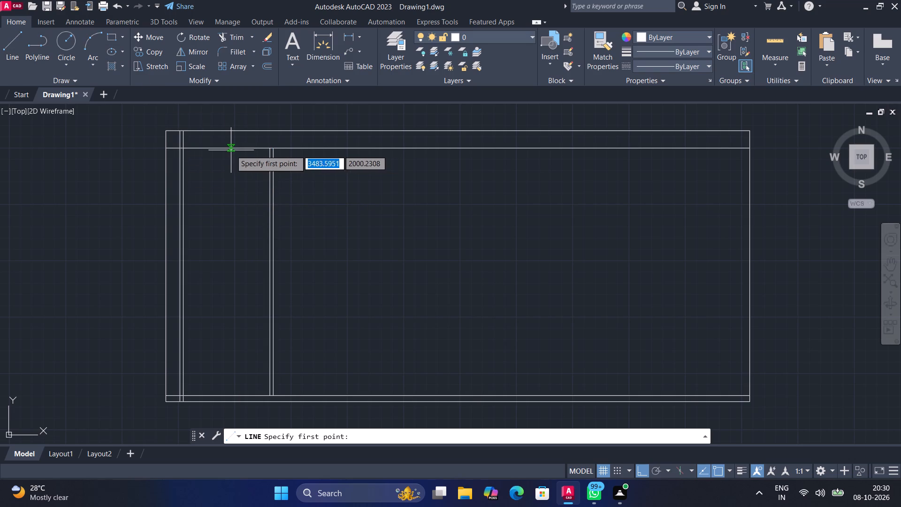
pyautogui.click(230, 150)
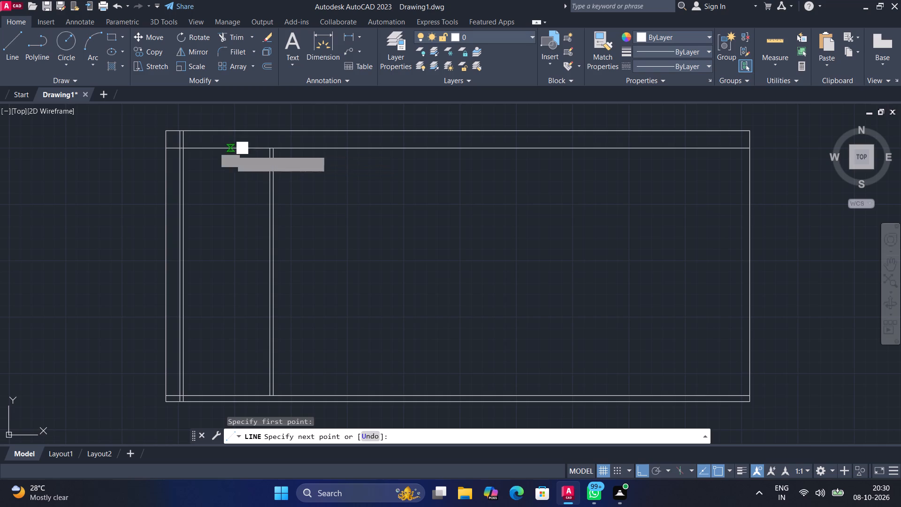
pyautogui.click(231, 394)
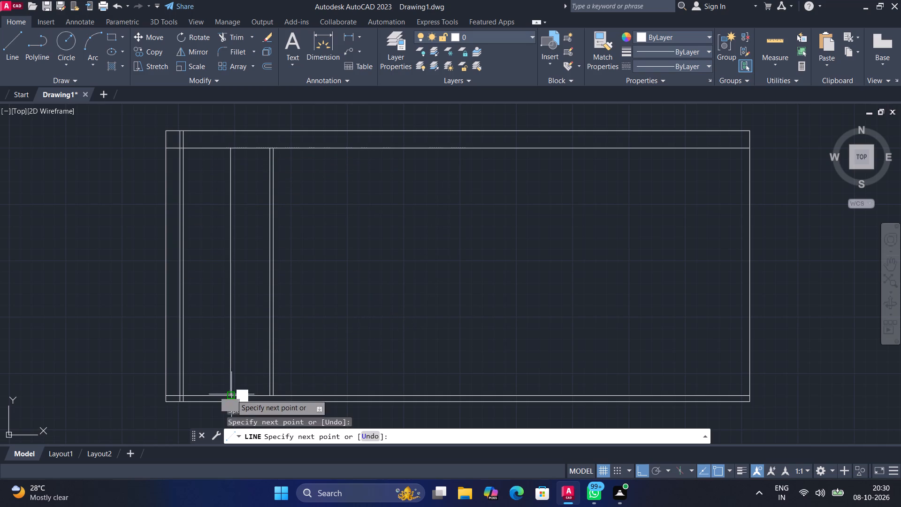
pyautogui.press('Escape')
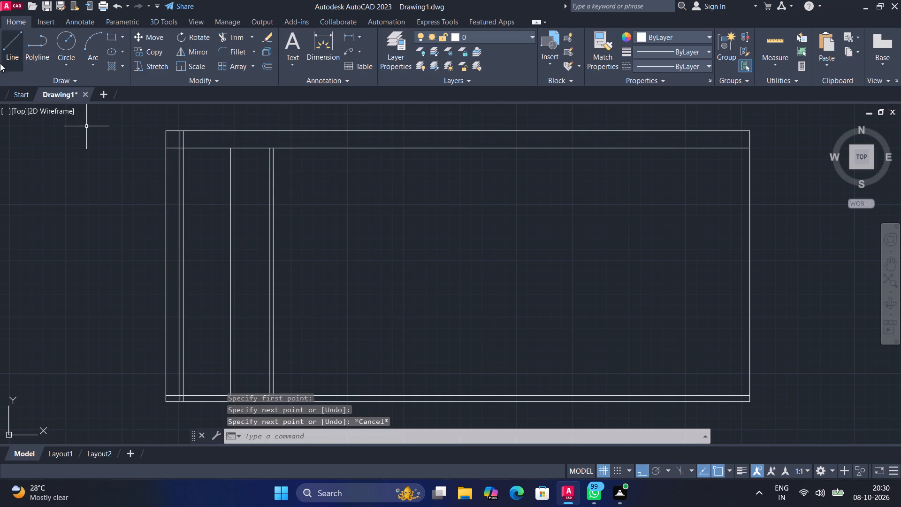
# Draw a horizontal line about 387 units long across the upper part of the left bay, between its two double dividers.
pyautogui.moveTo(5, 48); pyautogui.dragTo(7, 54)
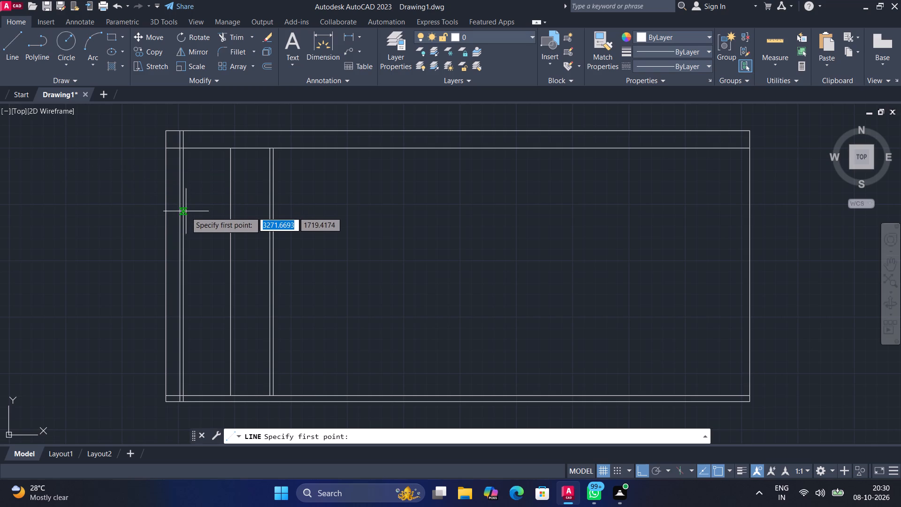
pyautogui.click(185, 215)
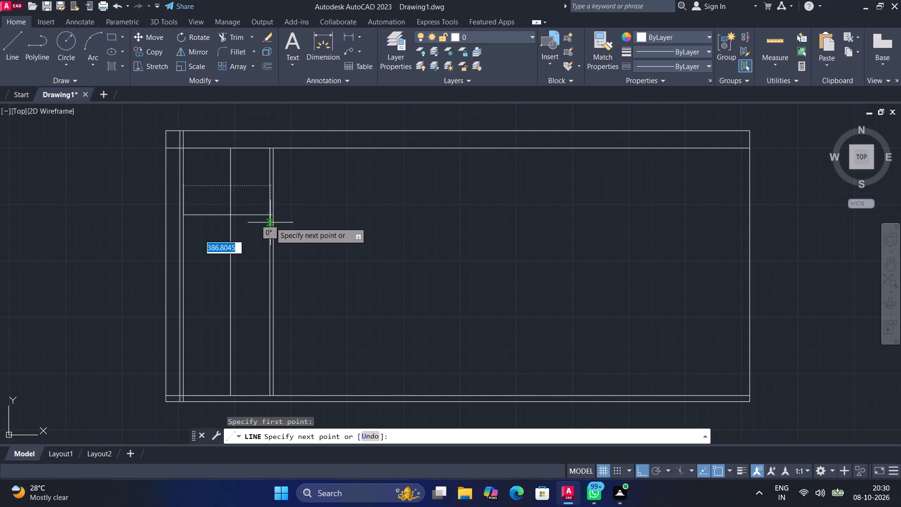
pyautogui.click(270, 218)
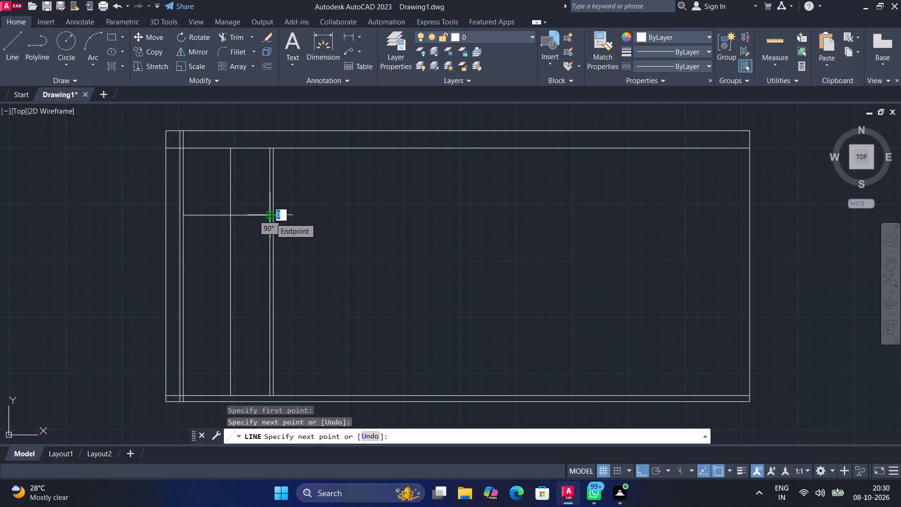
pyautogui.press('Escape')
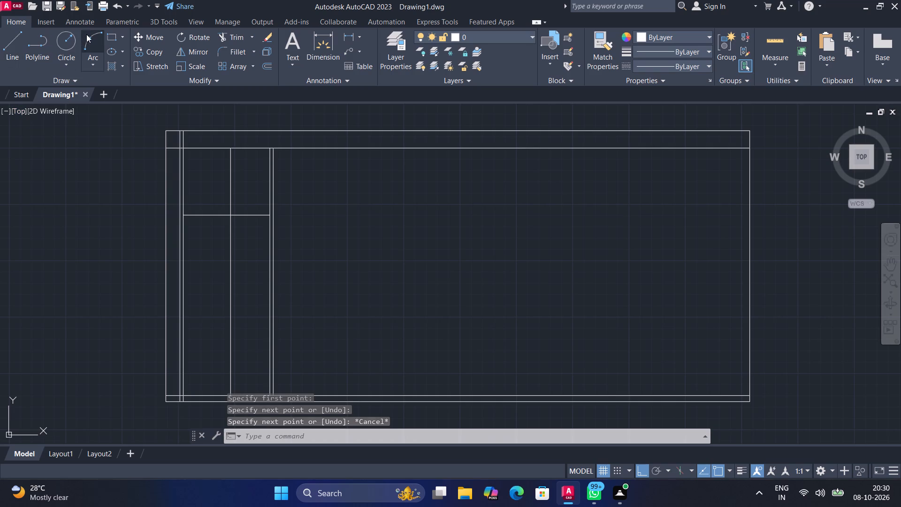
# Draw a small upright handle rectangle, about 21 by 79 units, in the lower-left panel beside the bay's middle line.
pyautogui.click(116, 38)
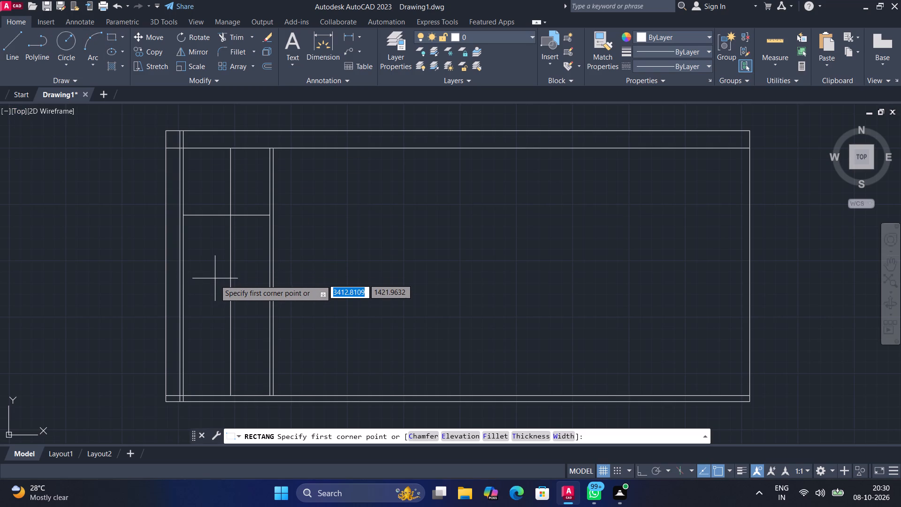
pyautogui.click(216, 280)
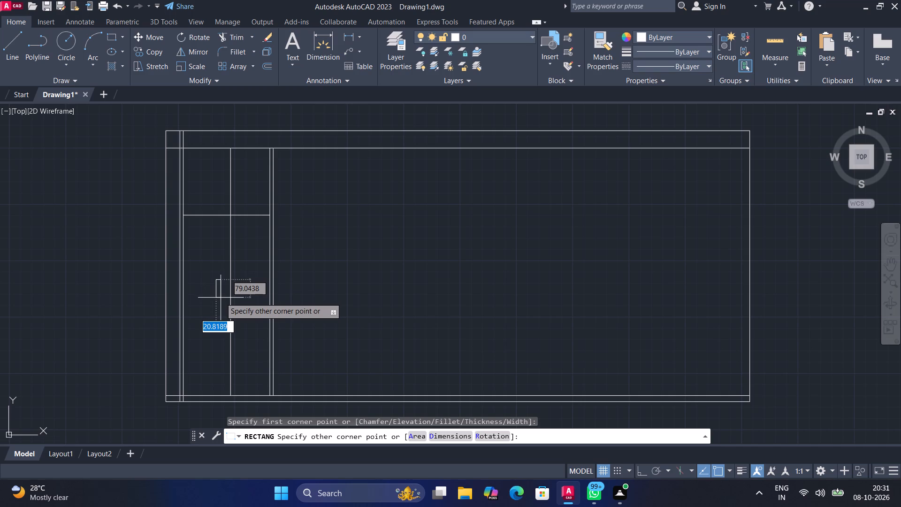
pyautogui.click(221, 298)
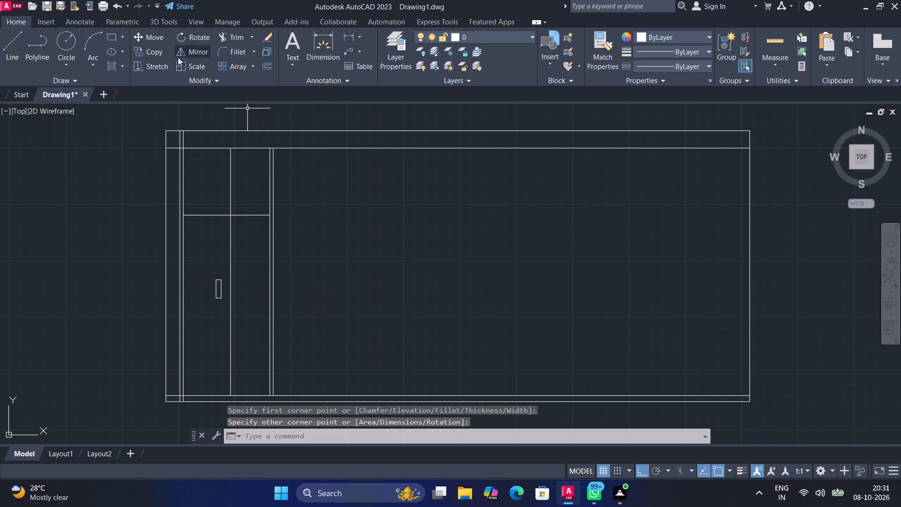
# Copy the handle rectangle about 105 units right, about 421 units up, and into the upper-right panel, switching from Ortho to polar tracking.
pyautogui.click(146, 55)
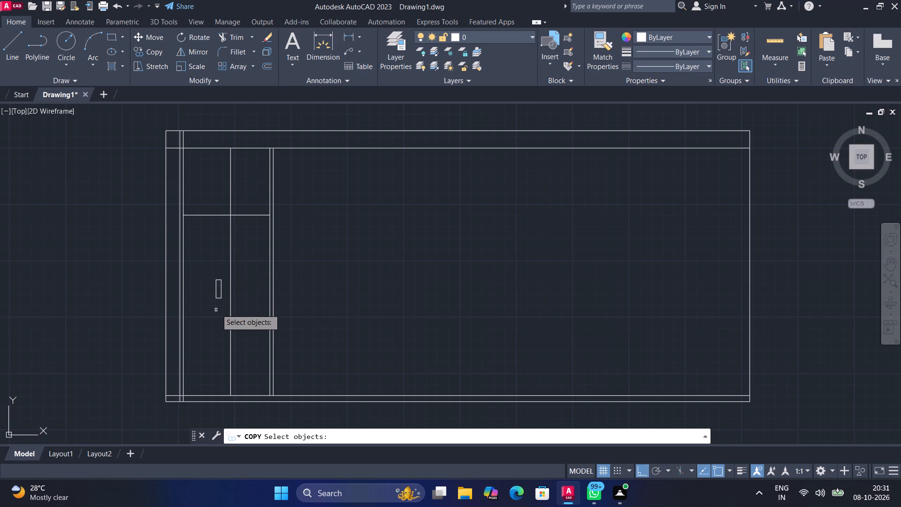
pyautogui.click(219, 297)
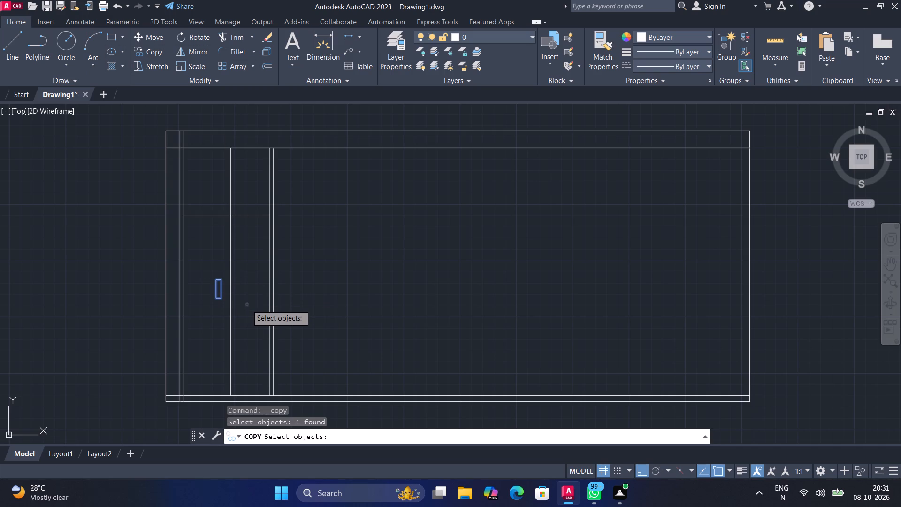
pyautogui.press('Return')
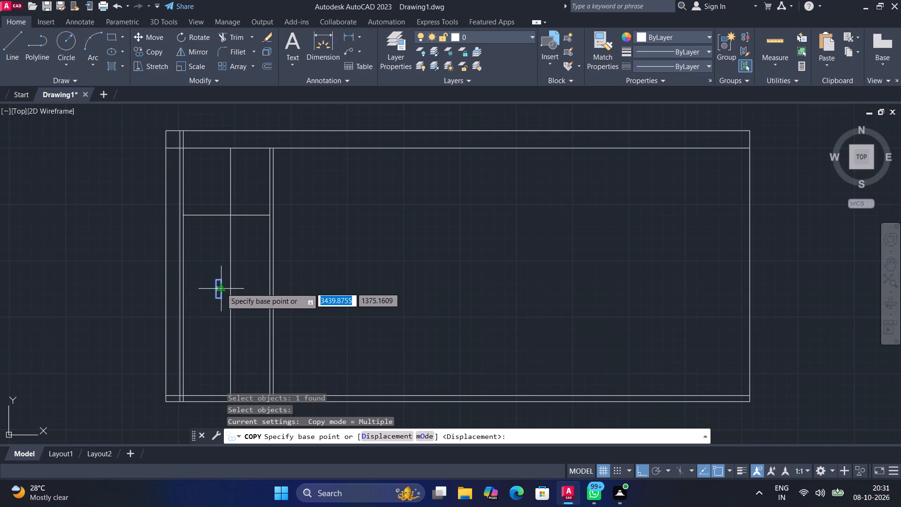
pyautogui.click(218, 291)
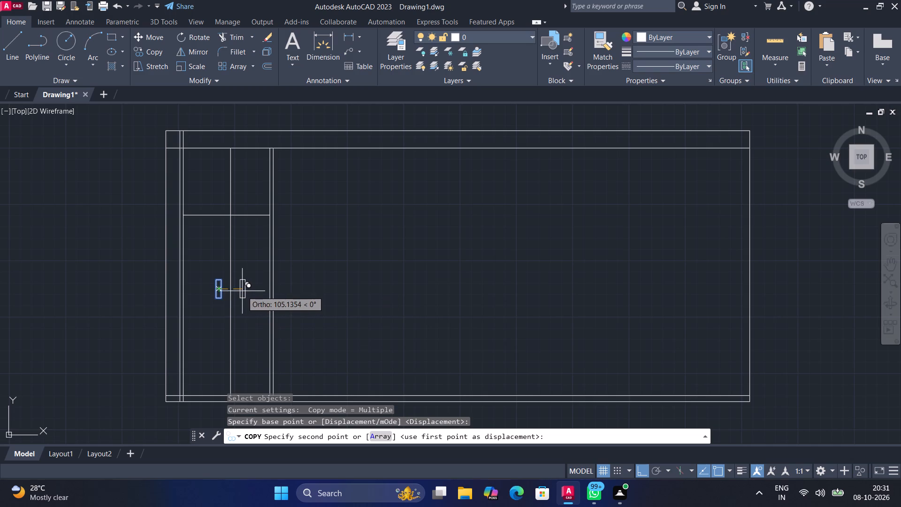
pyautogui.click(242, 291)
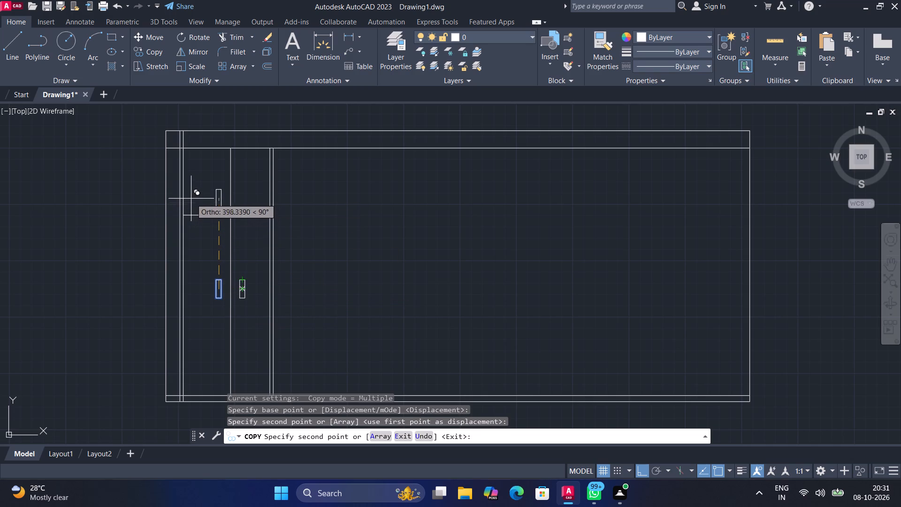
pyautogui.click(214, 193)
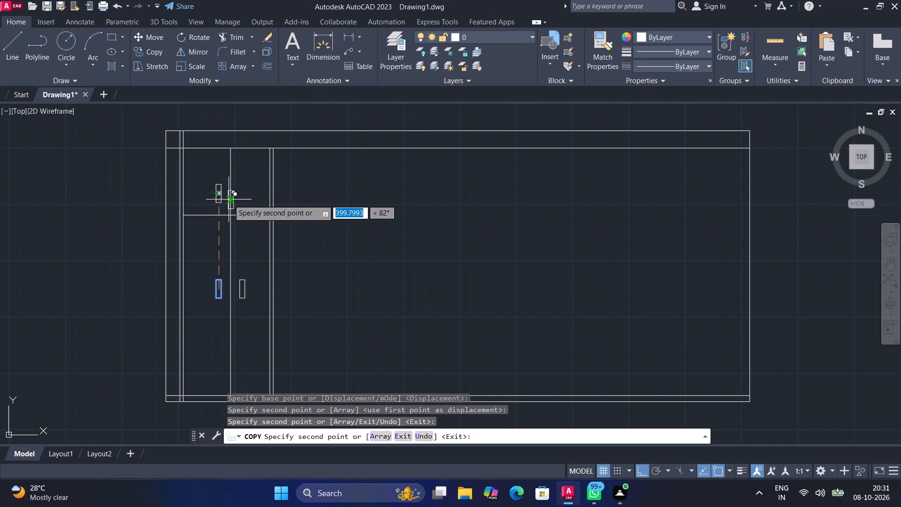
pyautogui.moveTo(218, 196); pyautogui.dragTo(252, 200)
pyautogui.click(252, 200)
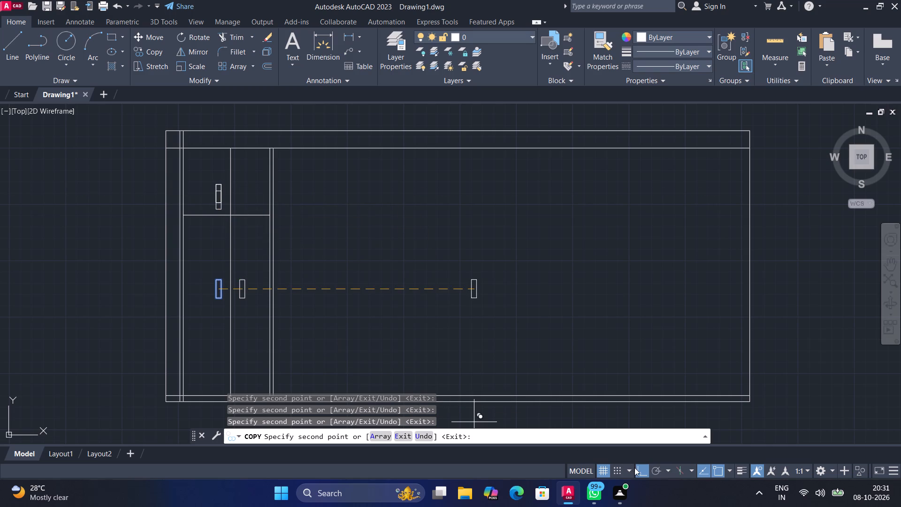
pyautogui.click(635, 468)
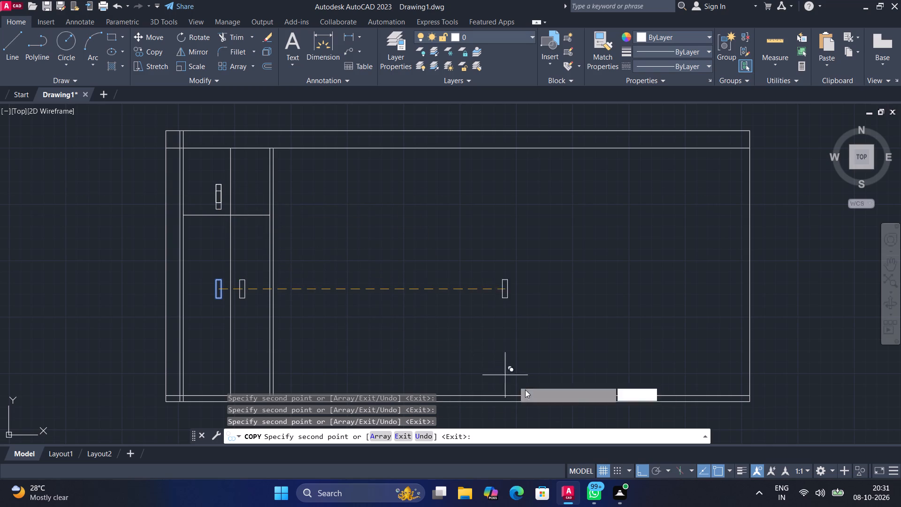
pyautogui.click(650, 471)
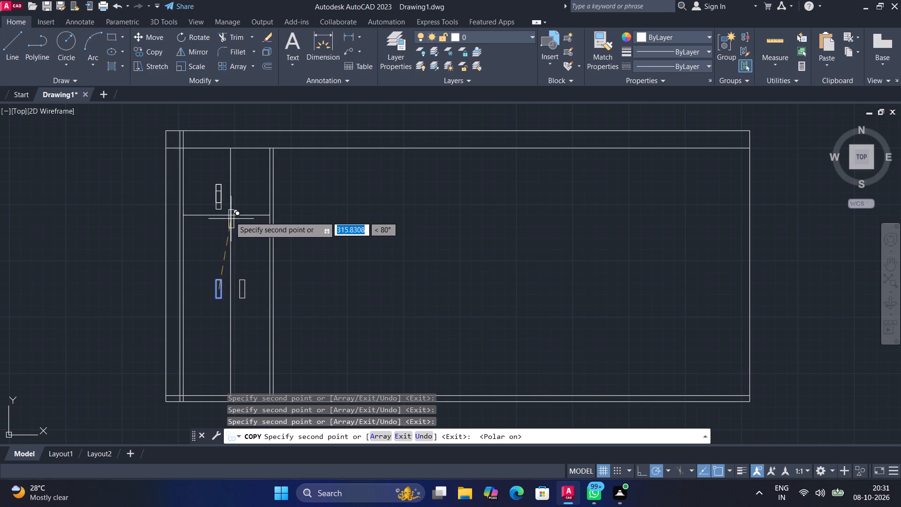
pyautogui.click(247, 196)
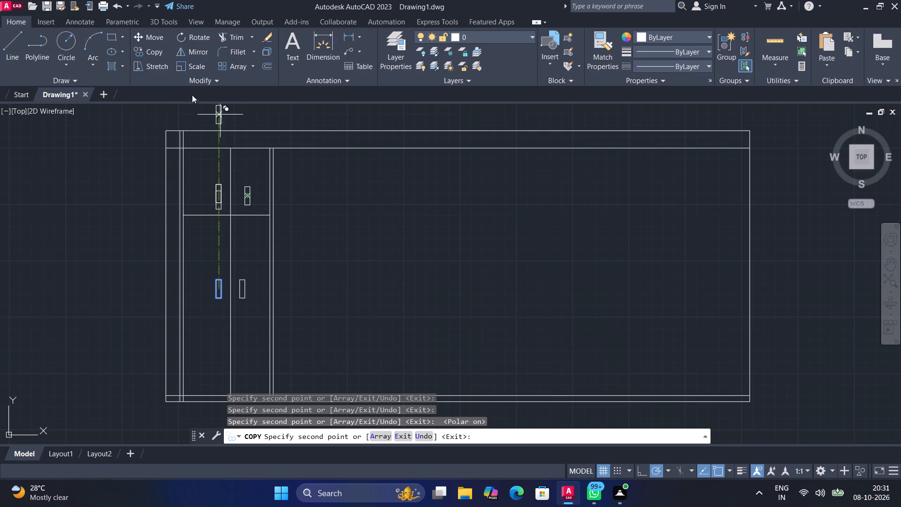
# Trim away all segments of the overlapping handle rectangles in the upper-left panel.
pyautogui.click(233, 40)
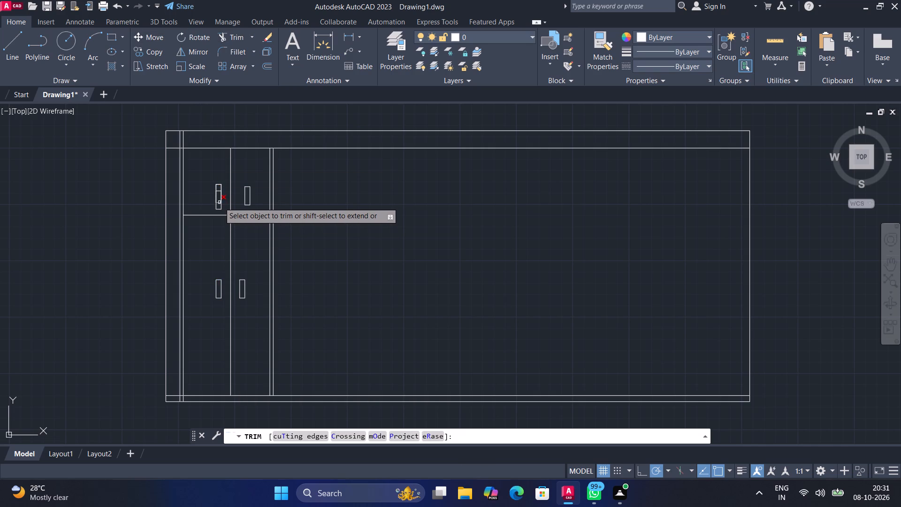
pyautogui.click(219, 203)
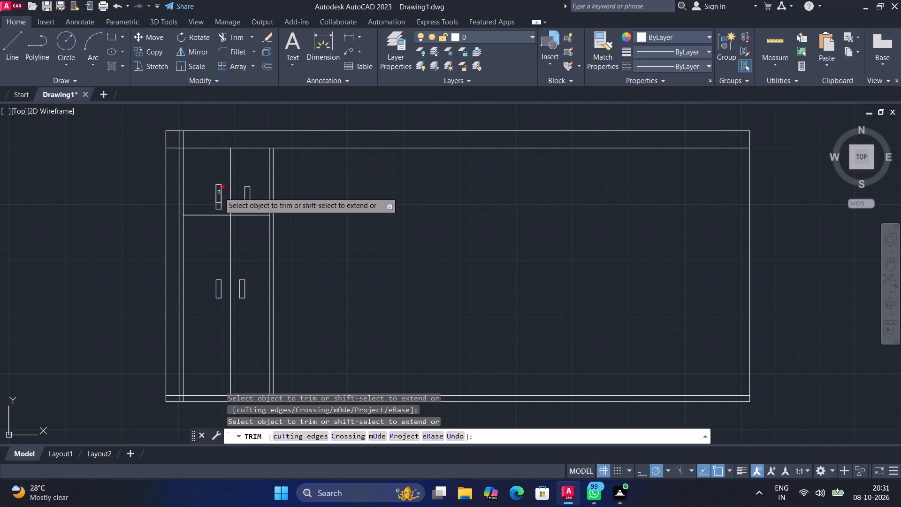
pyautogui.click(219, 192)
pyautogui.scroll(3, 218, 192)
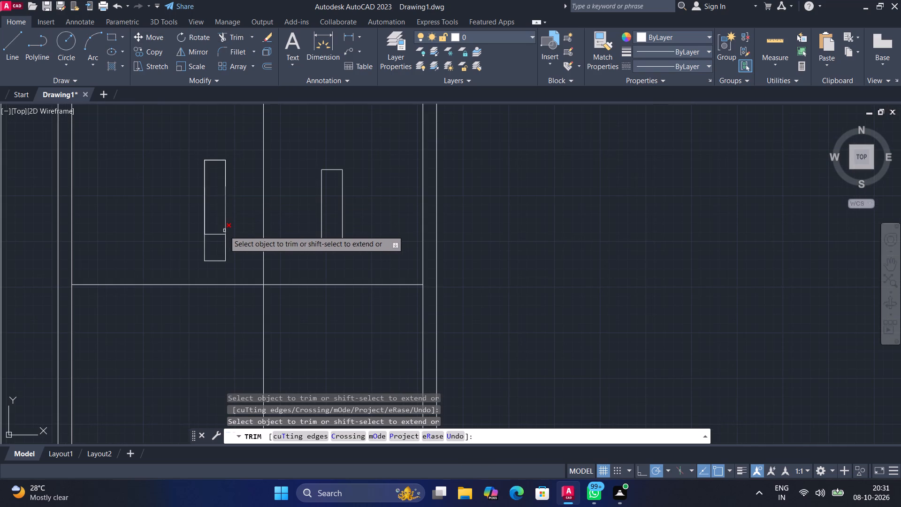
pyautogui.click(227, 226)
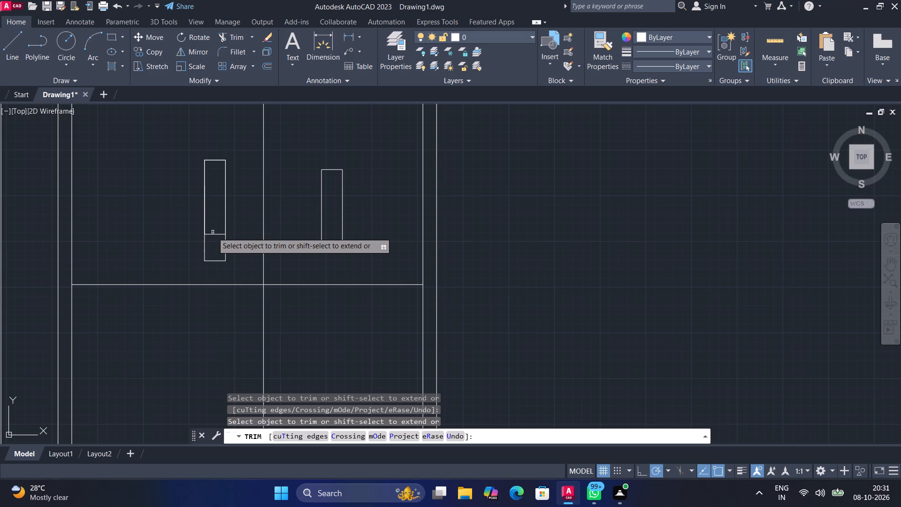
pyautogui.click(213, 233)
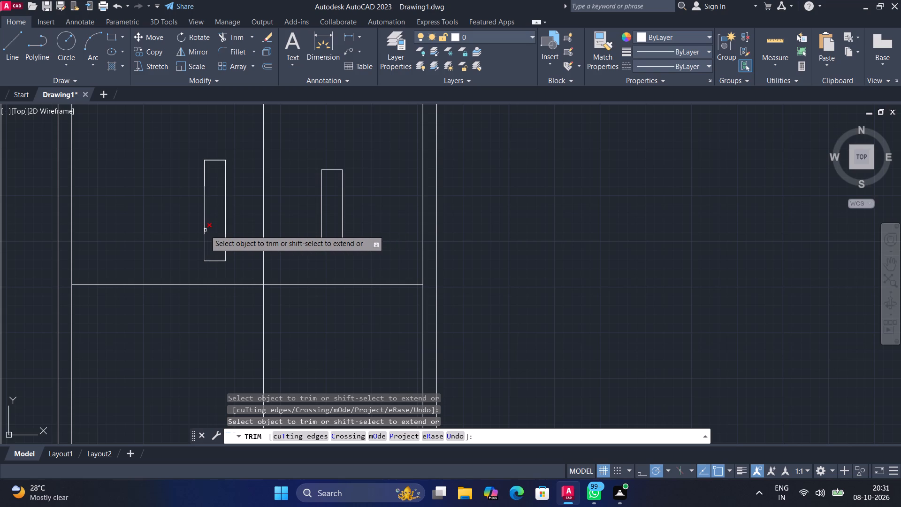
pyautogui.click(205, 226)
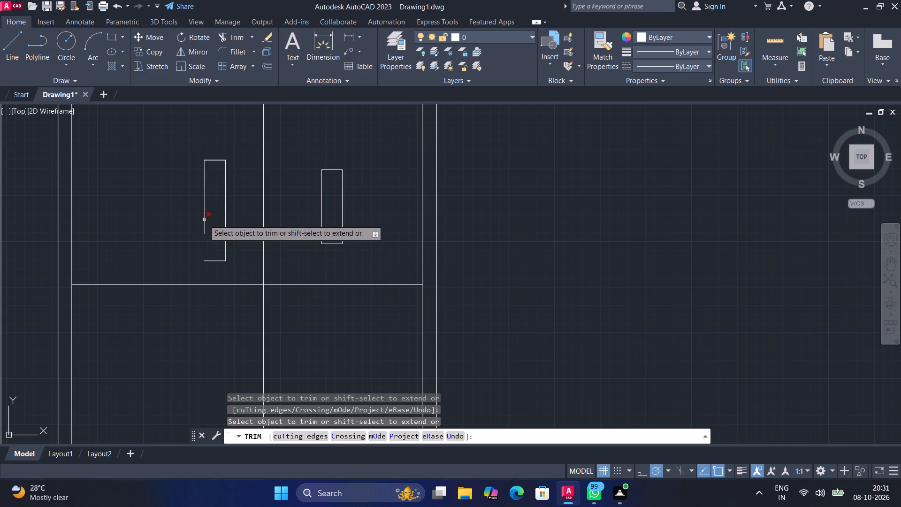
pyautogui.click(204, 220)
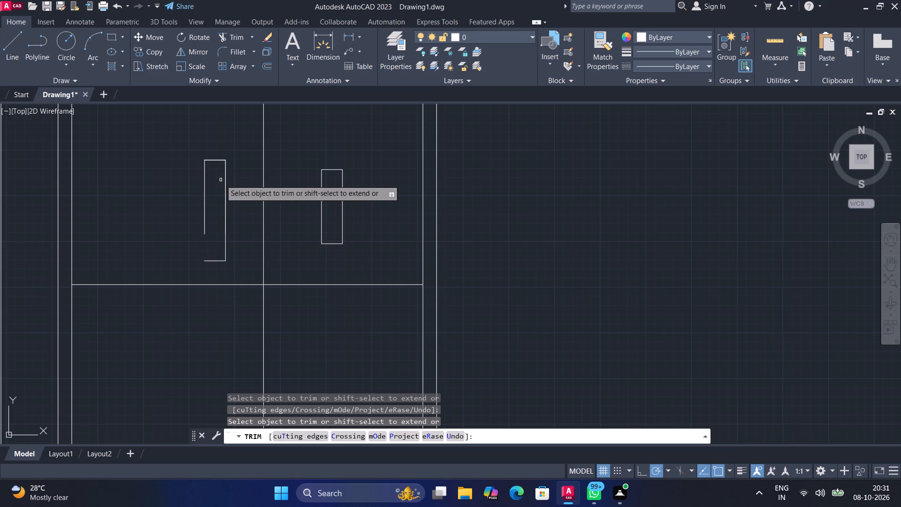
pyautogui.moveTo(224, 143); pyautogui.dragTo(199, 208)
pyautogui.moveTo(199, 212); pyautogui.dragTo(211, 219)
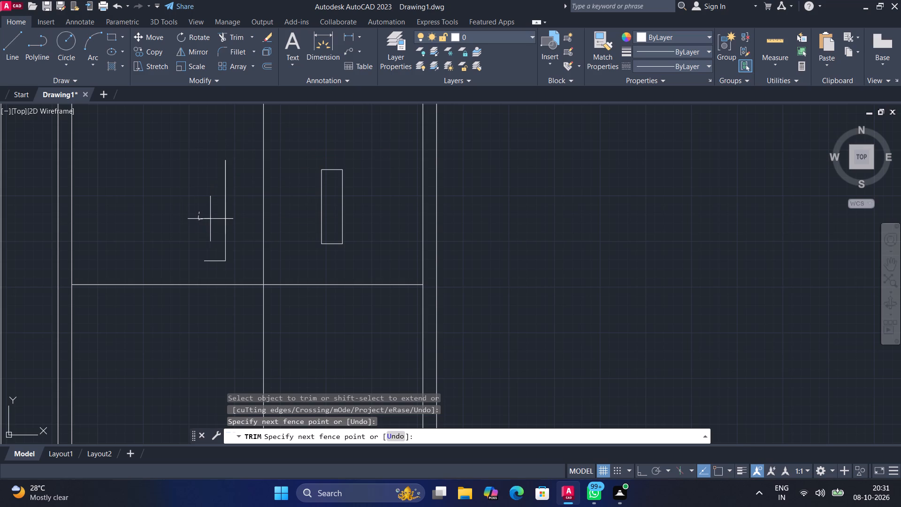
pyautogui.moveTo(211, 219); pyautogui.dragTo(221, 261)
pyautogui.moveTo(221, 261); pyautogui.dragTo(220, 263)
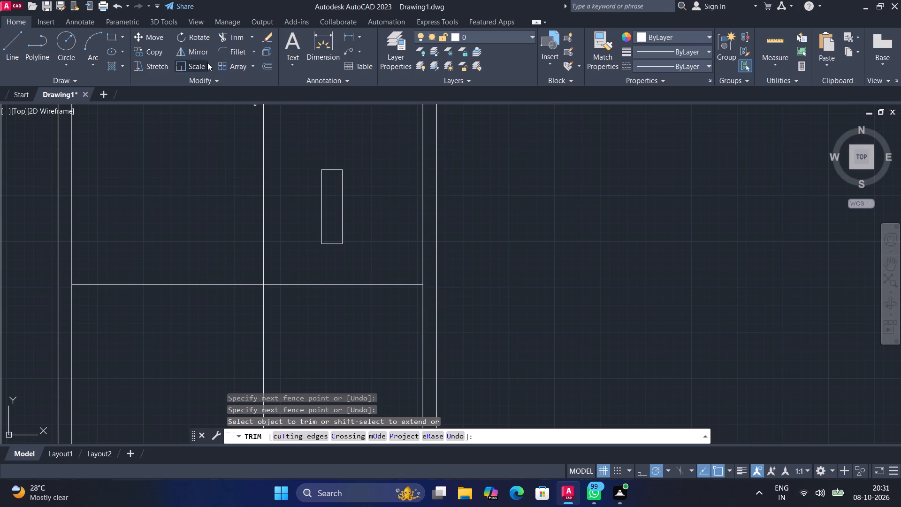
# Rotate the upright handle rectangle in the upper-right panel about its centre so that it lies horizontally.
pyautogui.click(202, 35)
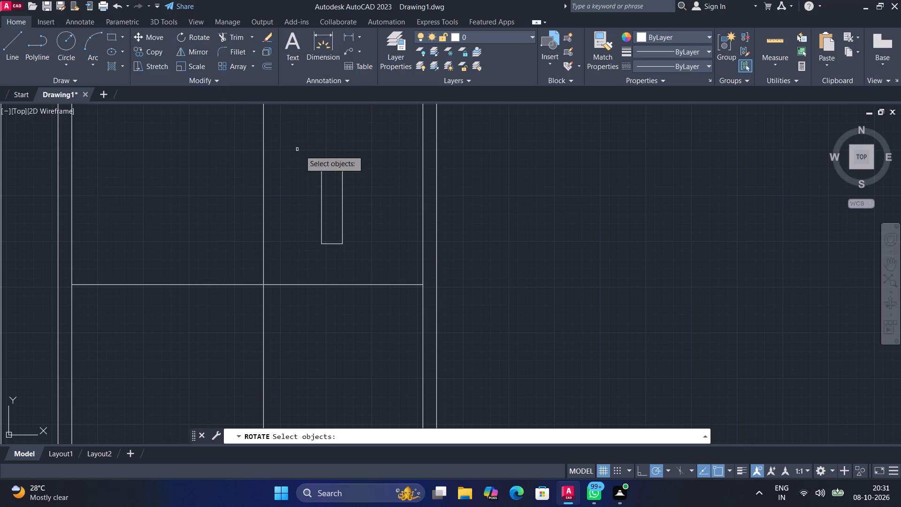
pyautogui.click(339, 169)
pyautogui.press('space')
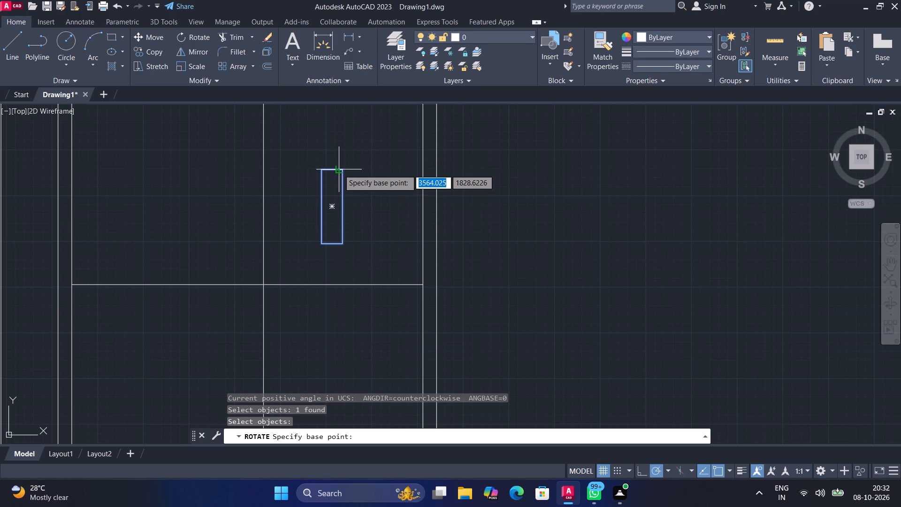
pyautogui.moveTo(333, 208); pyautogui.dragTo(335, 208)
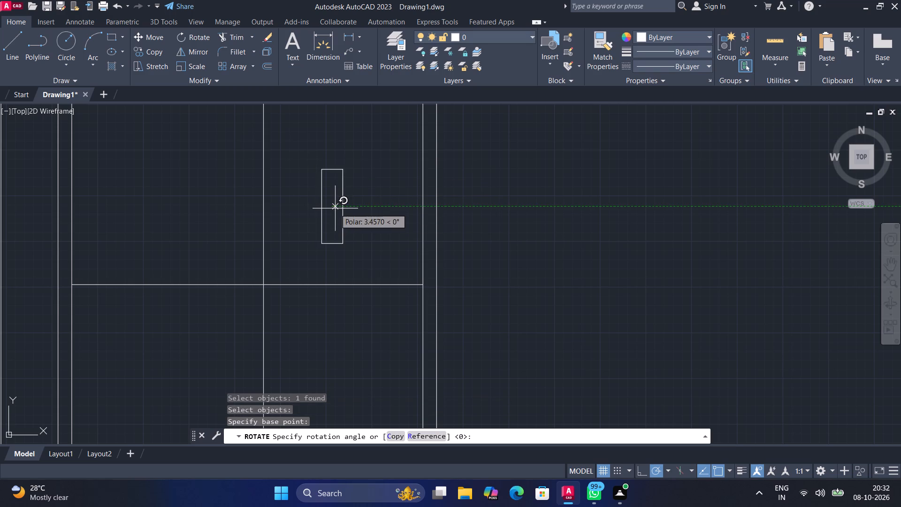
pyautogui.moveTo(335, 208); pyautogui.dragTo(315, 216)
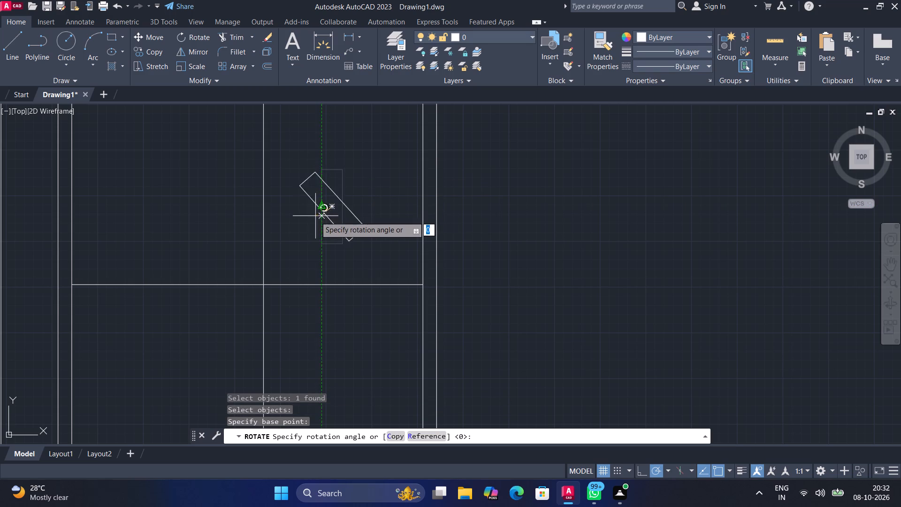
pyautogui.moveTo(315, 216); pyautogui.dragTo(326, 255)
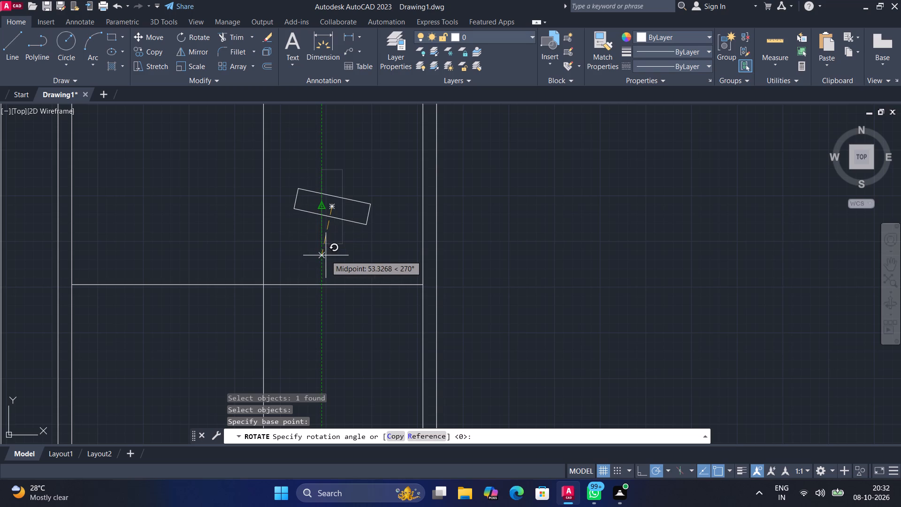
pyautogui.moveTo(326, 255); pyautogui.dragTo(335, 254)
pyautogui.click(335, 254)
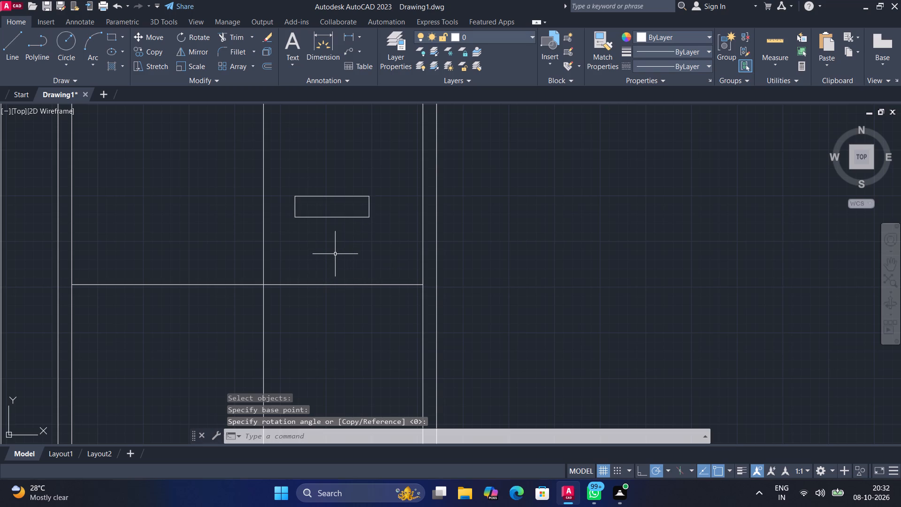
# Copy the horizontal handle into the upper-left panel and just below the original, placing both copies slightly above the bay's horizontal line.
pyautogui.click(157, 48)
pyautogui.click(326, 196)
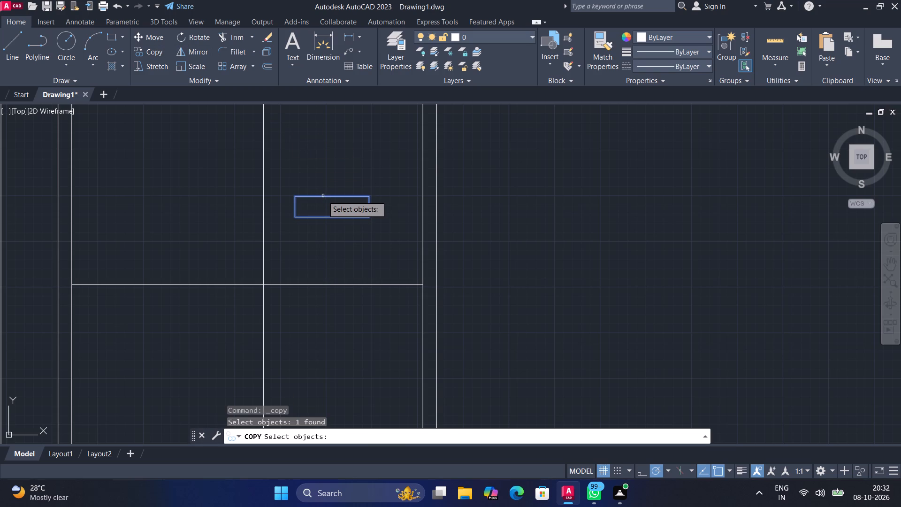
pyautogui.press('space')
pyautogui.moveTo(323, 196); pyautogui.dragTo(166, 211)
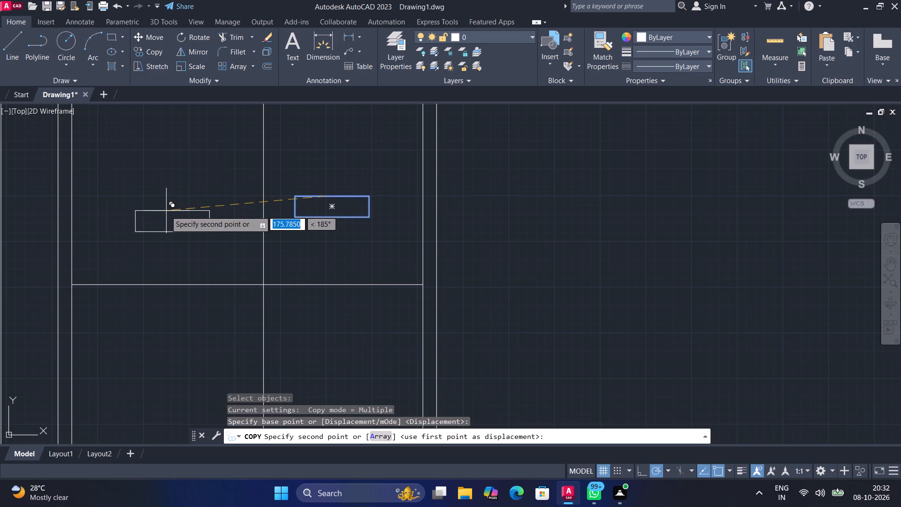
pyautogui.moveTo(166, 211); pyautogui.dragTo(150, 238)
pyautogui.click(150, 238)
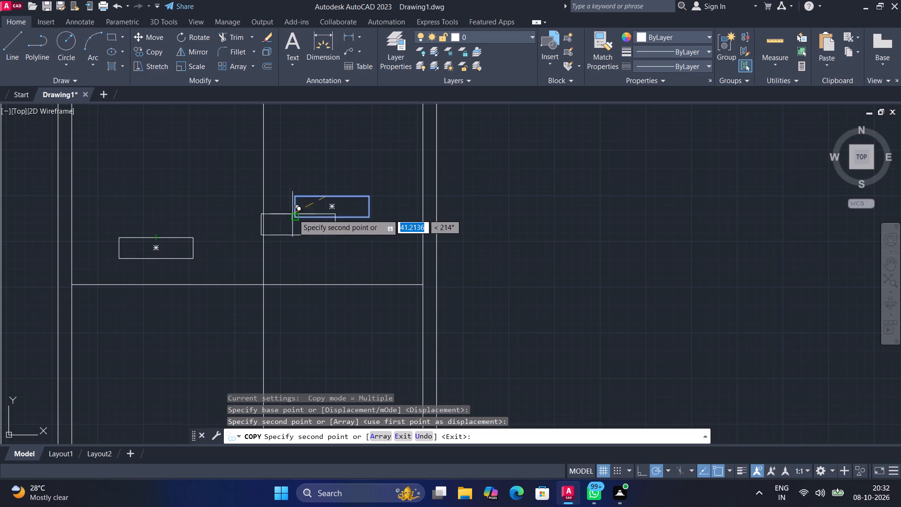
pyautogui.click(324, 242)
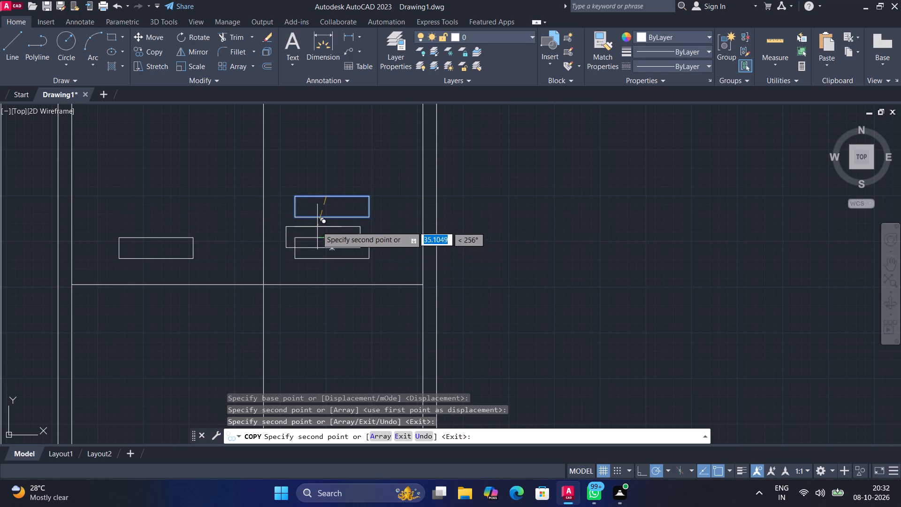
pyautogui.click(6, 39)
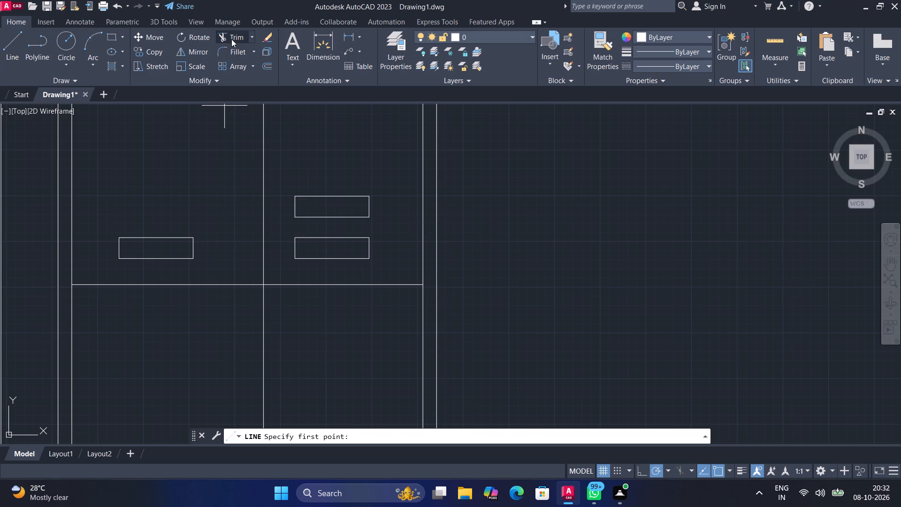
# Trim away all sides of the original, higher handle rectangle in the upper-right panel.
pyautogui.click(231, 39)
pyautogui.click(336, 195)
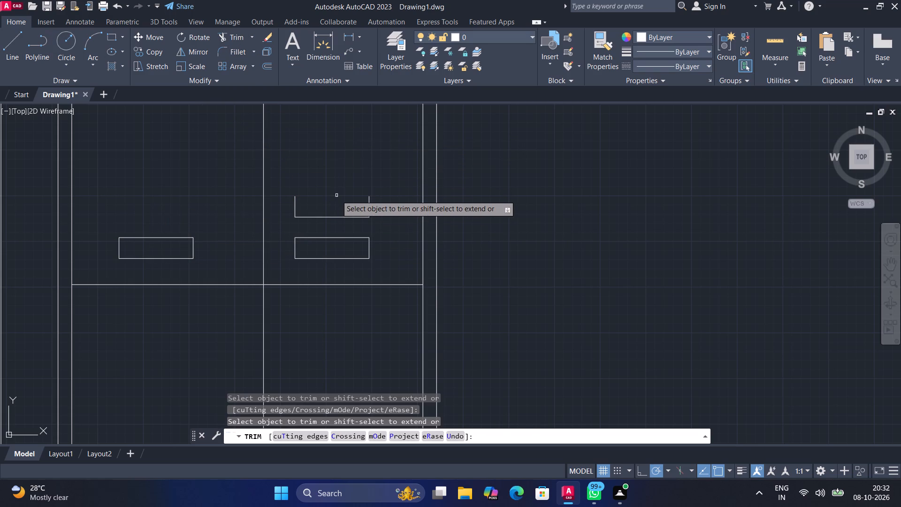
pyautogui.moveTo(337, 216); pyautogui.dragTo(343, 218)
pyautogui.moveTo(375, 209); pyautogui.dragTo(288, 208)
# Move the remaining upper-right handle to the right by half its own width, towards the double divider.
pyautogui.scroll(-2, 323, 163)
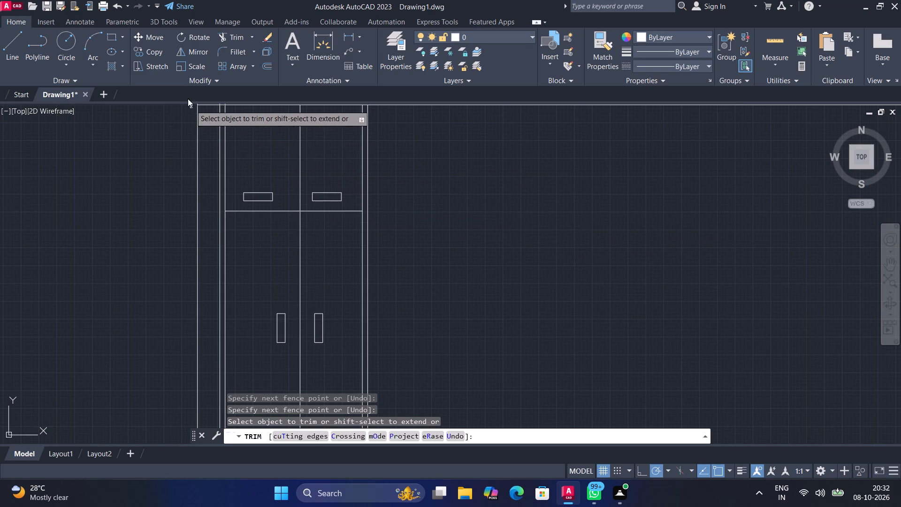
pyautogui.click(155, 40)
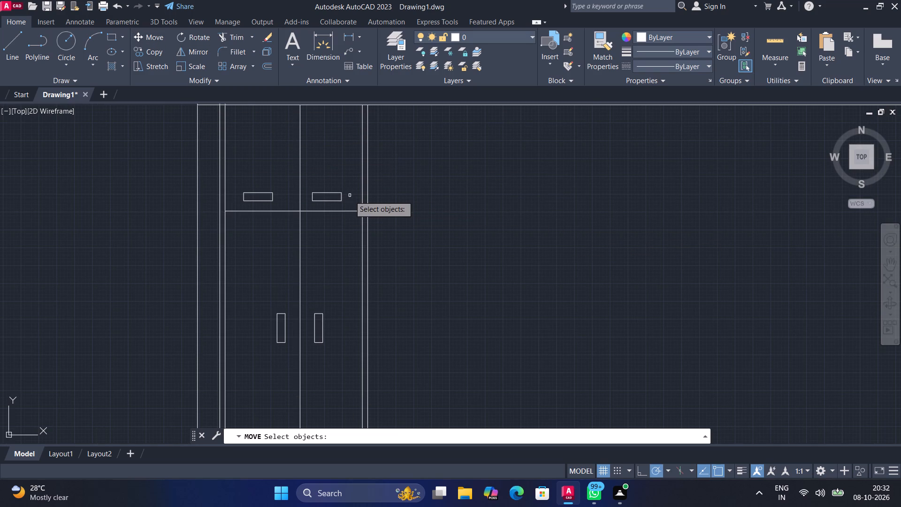
pyautogui.click(333, 193)
pyautogui.press('space')
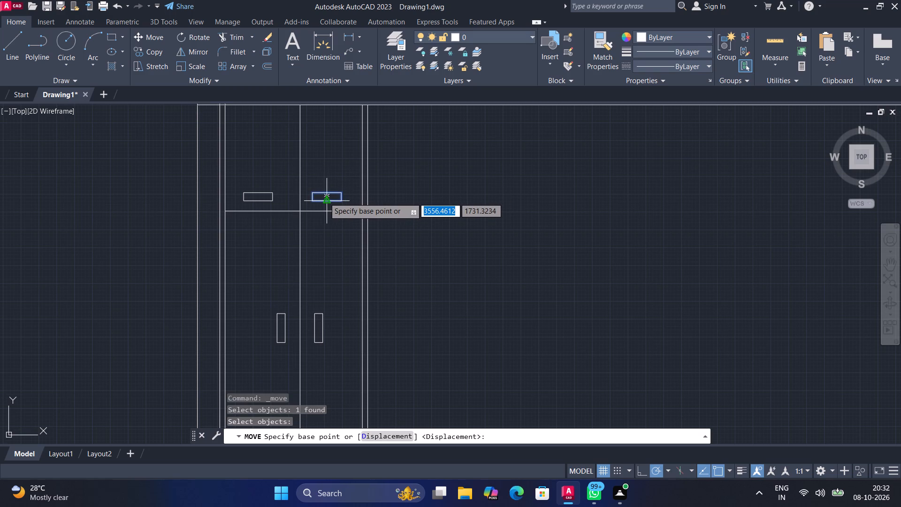
pyautogui.moveTo(325, 197); pyautogui.dragTo(327, 198)
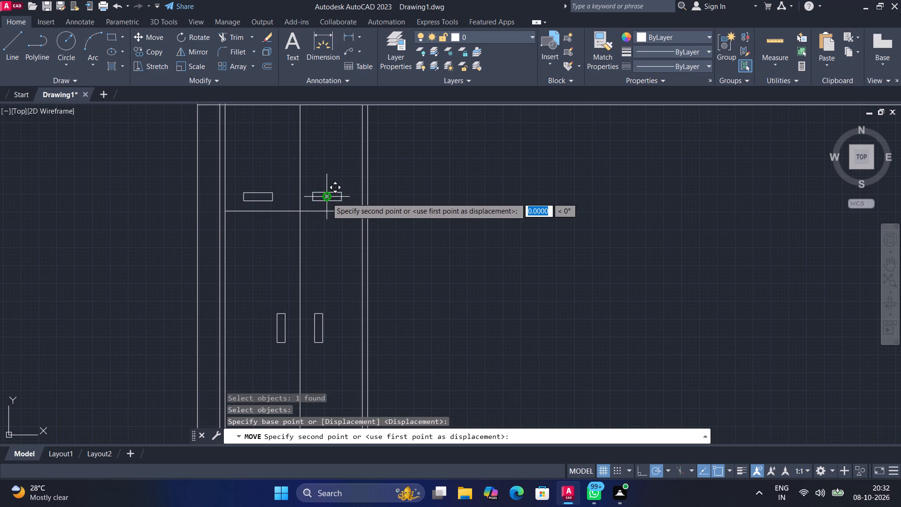
pyautogui.moveTo(327, 198); pyautogui.dragTo(336, 198)
pyautogui.click(336, 198)
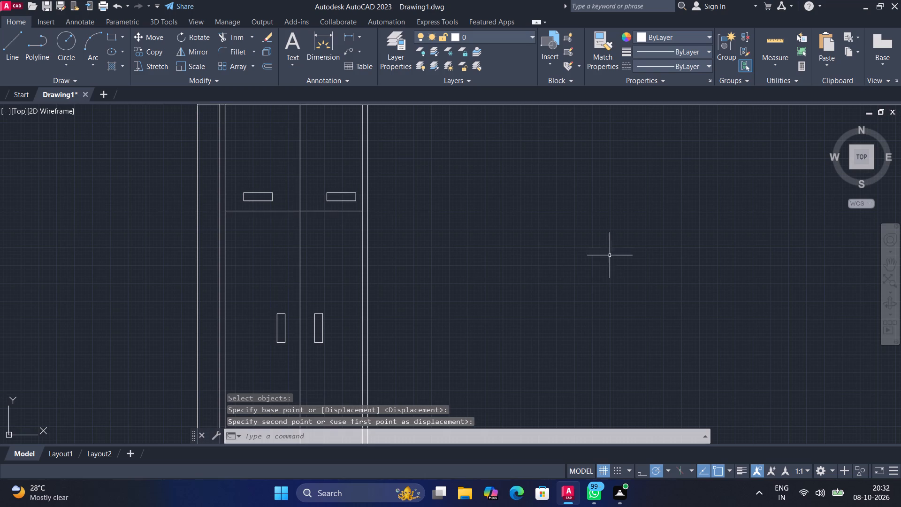
# With Ortho on, draw a thin horizontal shelf outline about 501 units long, extending right from the double divider at the upper handles' height.
pyautogui.scroll(-2, 611, 245)
pyautogui.moveTo(657, 261); pyautogui.dragTo(523, 292, button='middle')
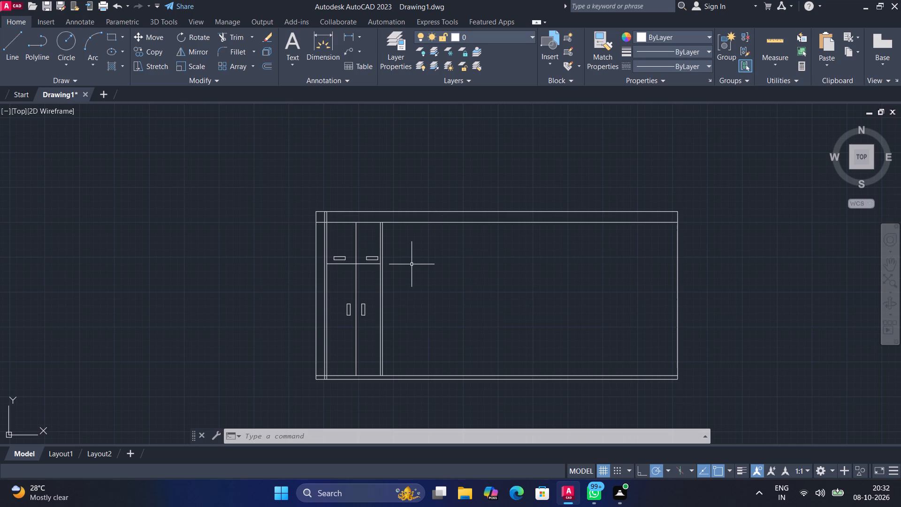
pyautogui.scroll(3, 408, 264)
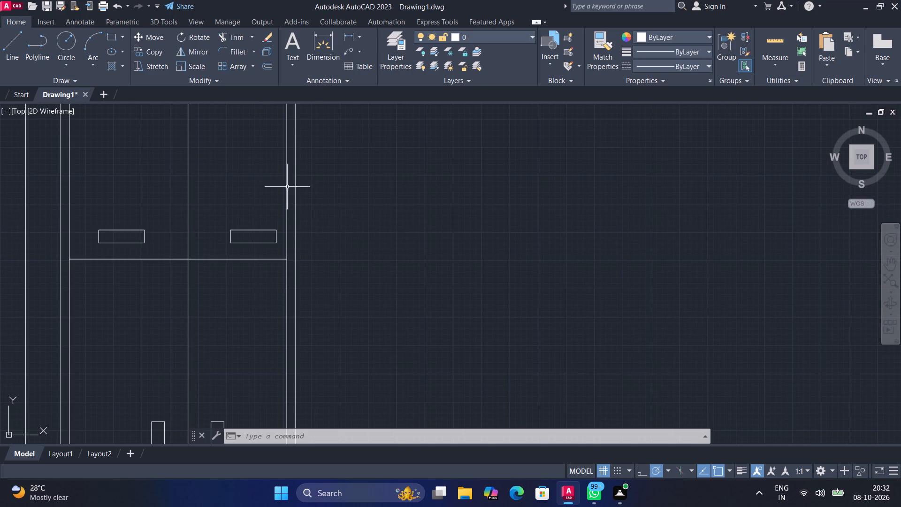
pyautogui.click(5, 39)
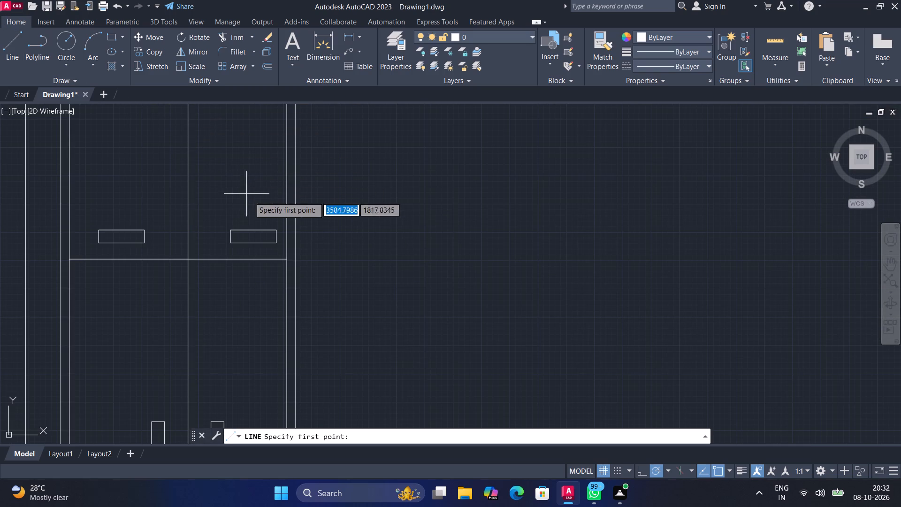
pyautogui.click(649, 470)
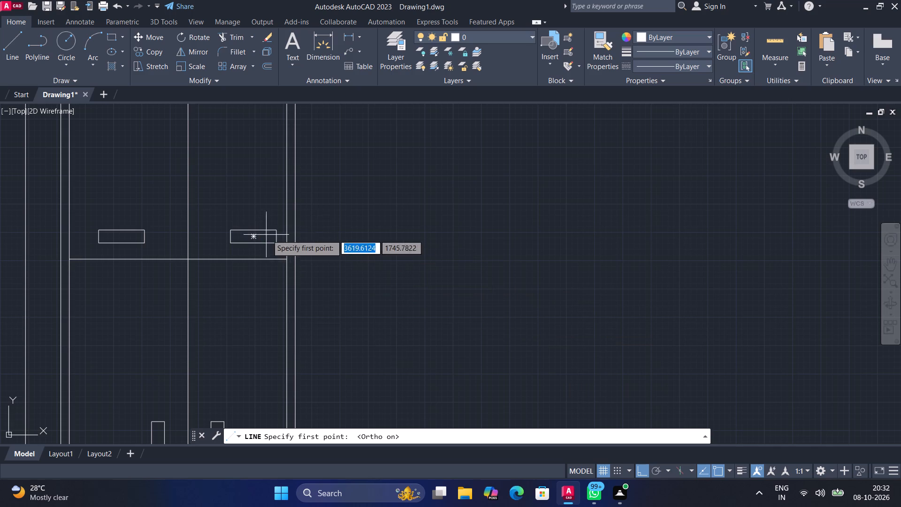
pyautogui.click(295, 224)
pyautogui.scroll(-3, 524, 266)
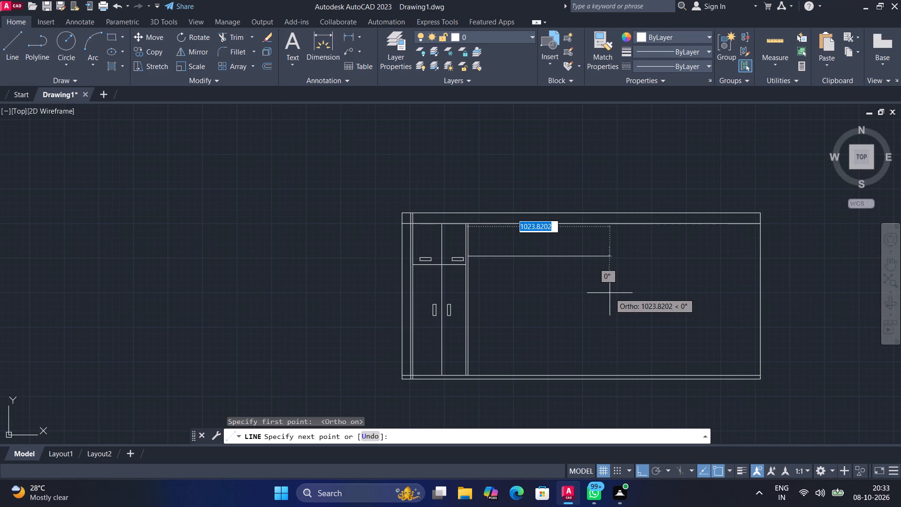
pyautogui.click(537, 282)
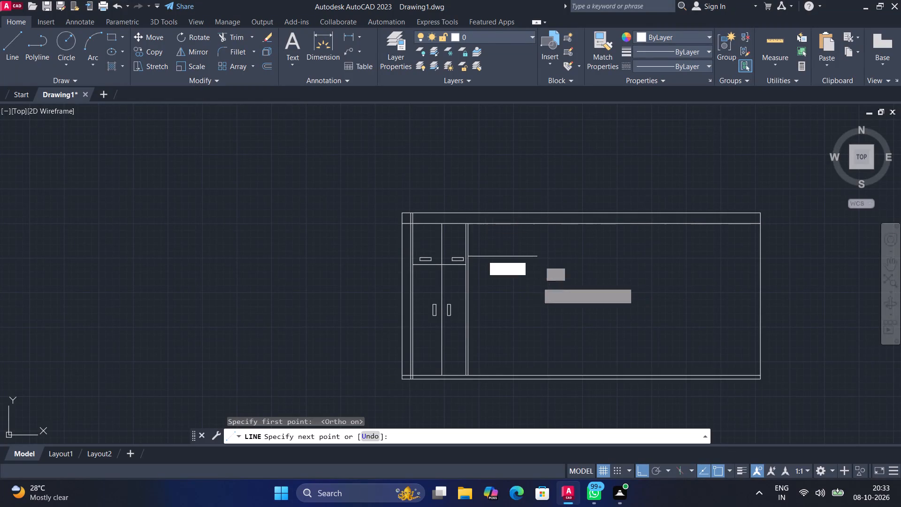
pyautogui.scroll(3, 538, 284)
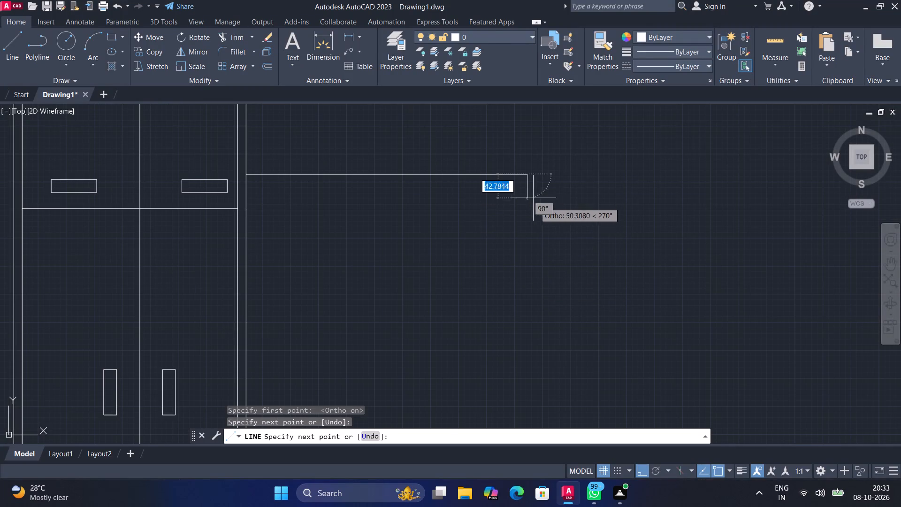
pyautogui.click(529, 185)
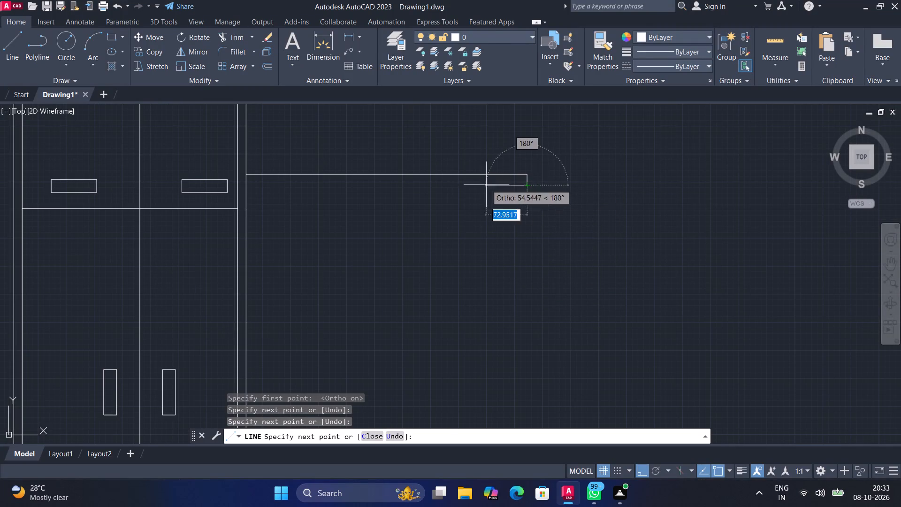
pyautogui.click(243, 184)
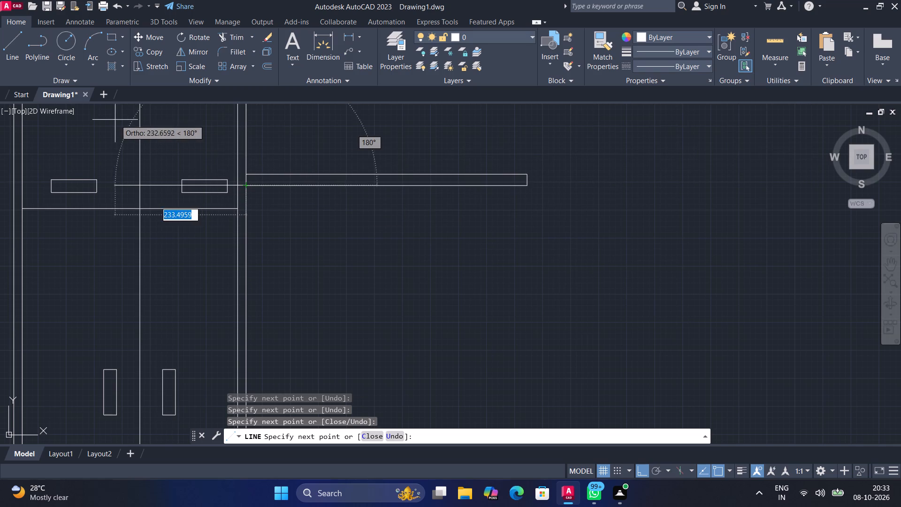
pyautogui.click(4, 41)
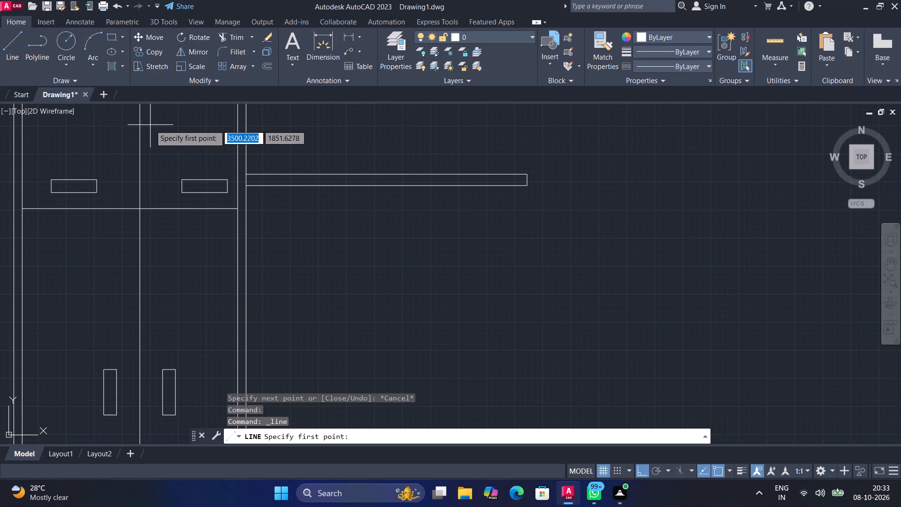
# Draw a circle of about 51 units radius resting on top of the shelf, near its divider end.
pyautogui.moveTo(216, 145); pyautogui.dragTo(196, 241, button='middle')
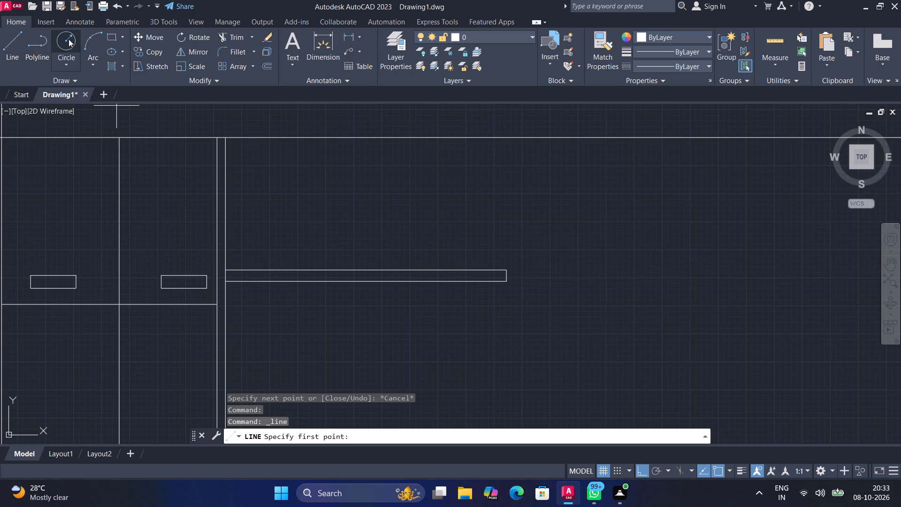
pyautogui.click(69, 39)
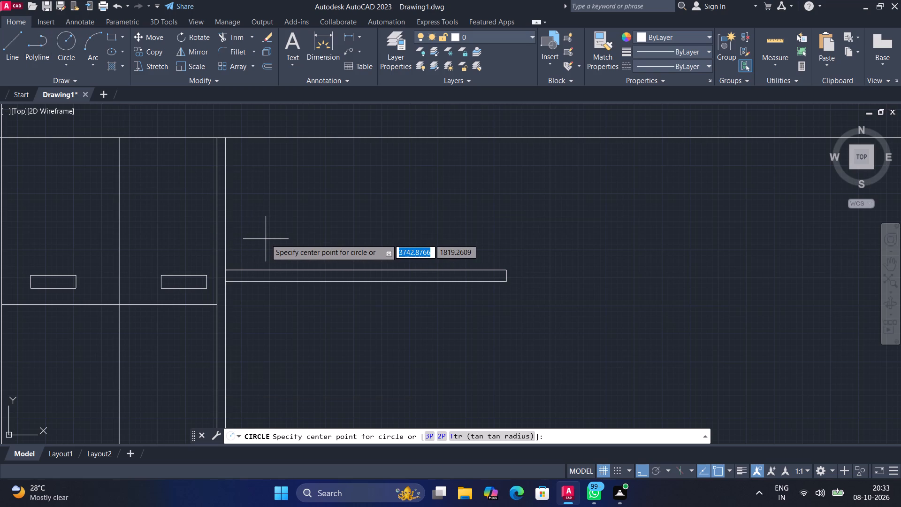
pyautogui.click(269, 241)
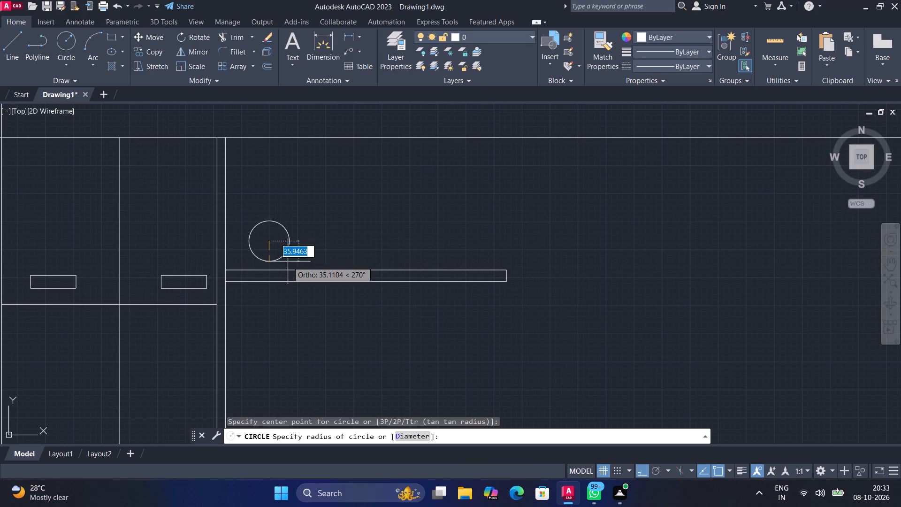
pyautogui.scroll(2, 301, 263)
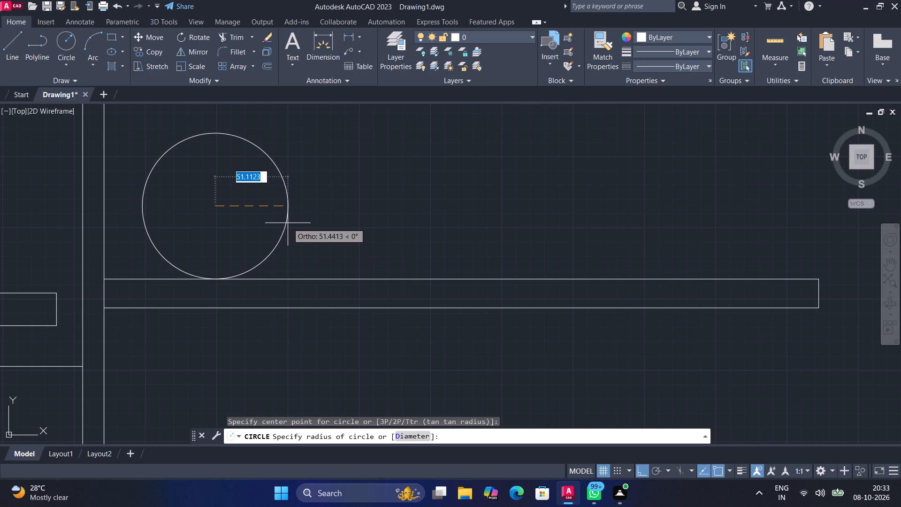
pyautogui.click(288, 223)
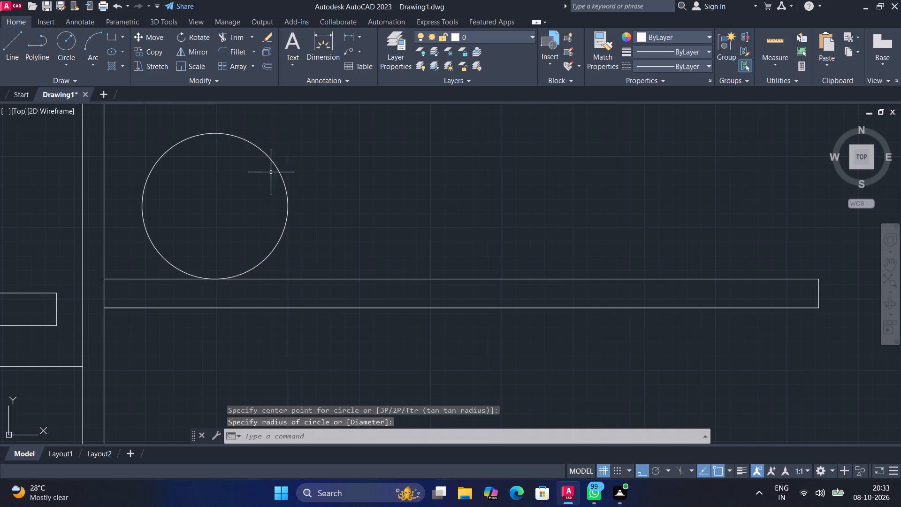
# Draw a horizontal diameter line across the circle on the shelf and trim away the upper half to form a bowl.
pyautogui.click(12, 51)
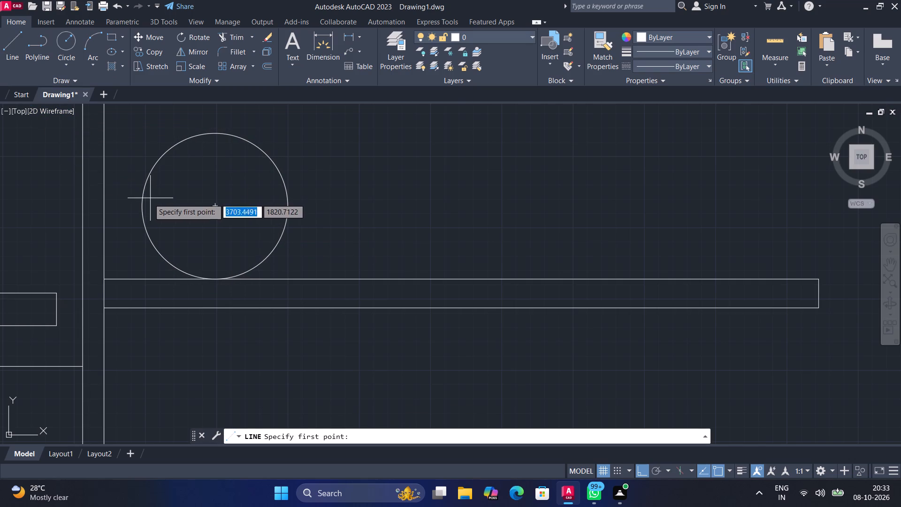
pyautogui.click(143, 204)
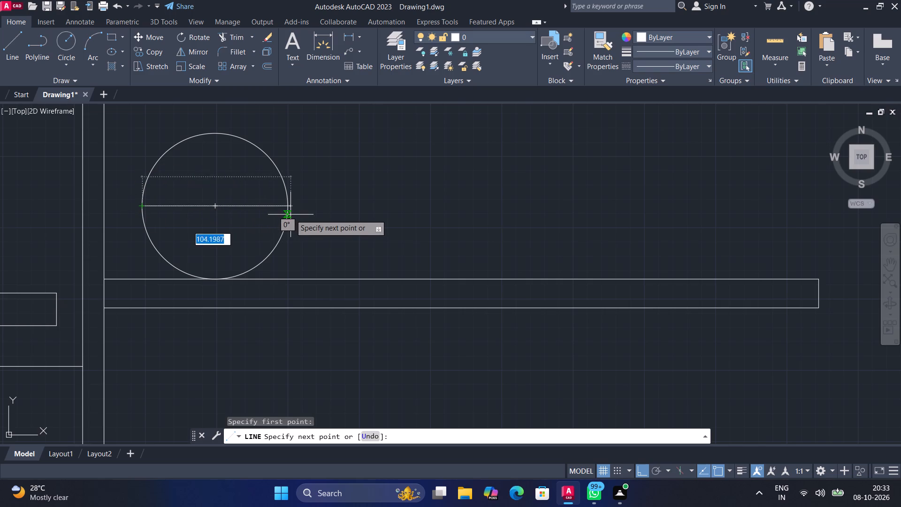
pyautogui.click(292, 208)
pyautogui.press('Escape')
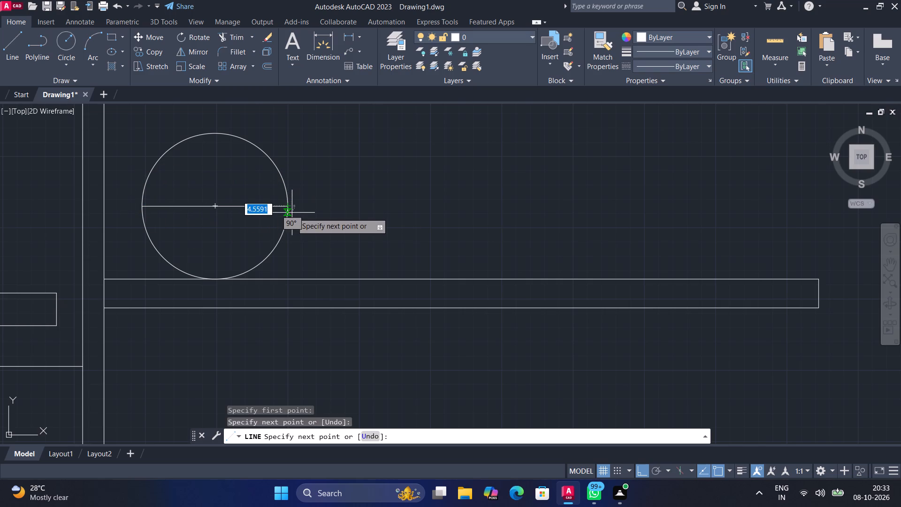
pyautogui.click(222, 40)
pyautogui.click(223, 134)
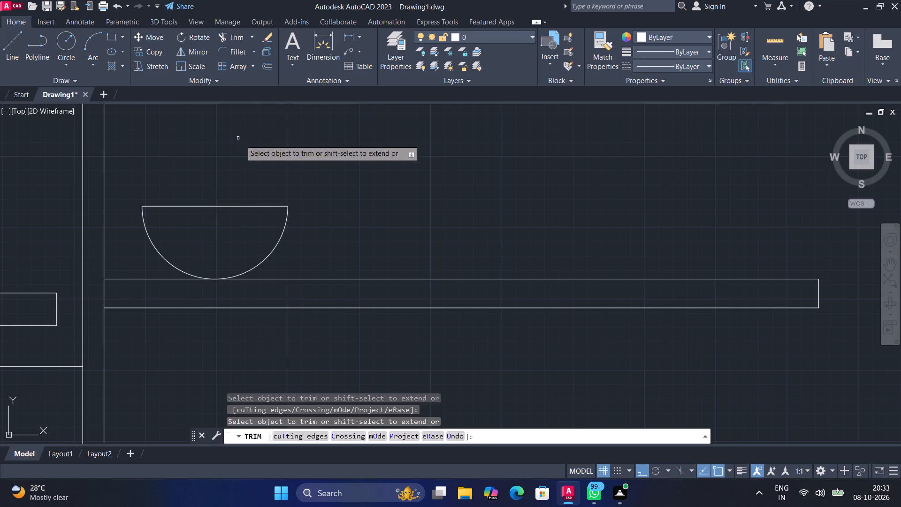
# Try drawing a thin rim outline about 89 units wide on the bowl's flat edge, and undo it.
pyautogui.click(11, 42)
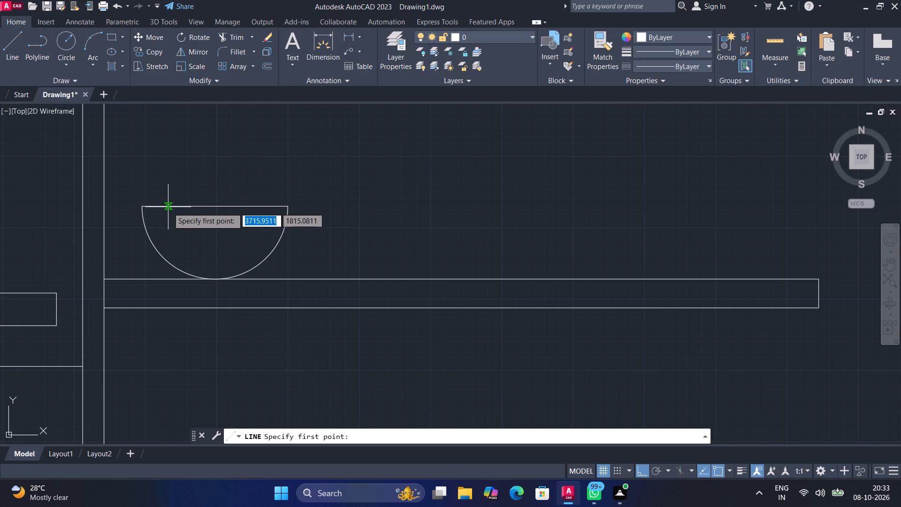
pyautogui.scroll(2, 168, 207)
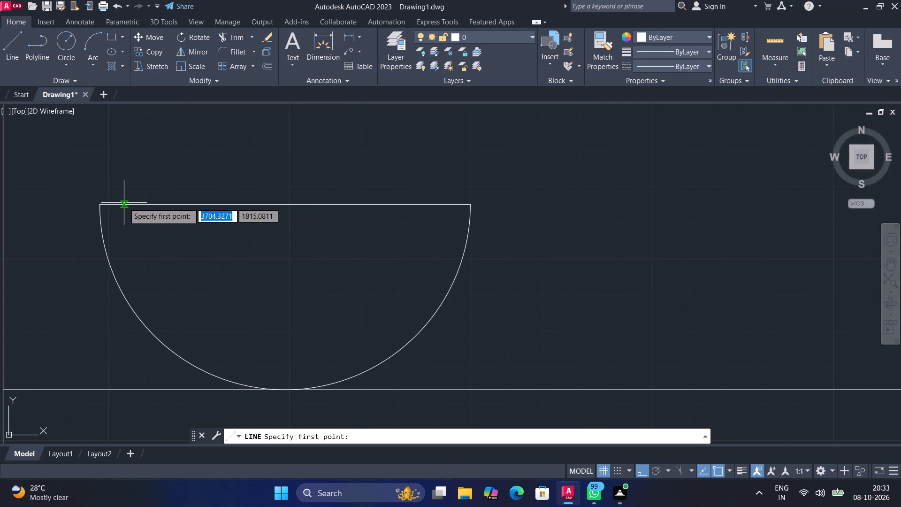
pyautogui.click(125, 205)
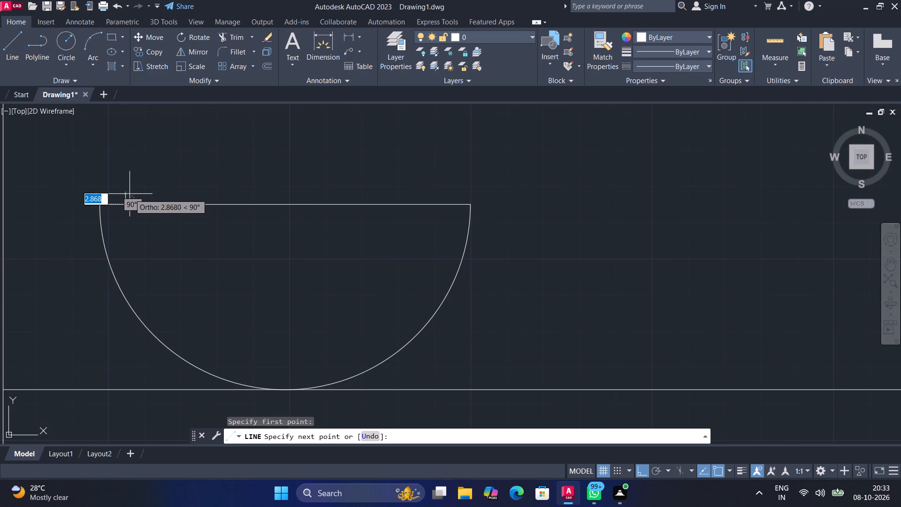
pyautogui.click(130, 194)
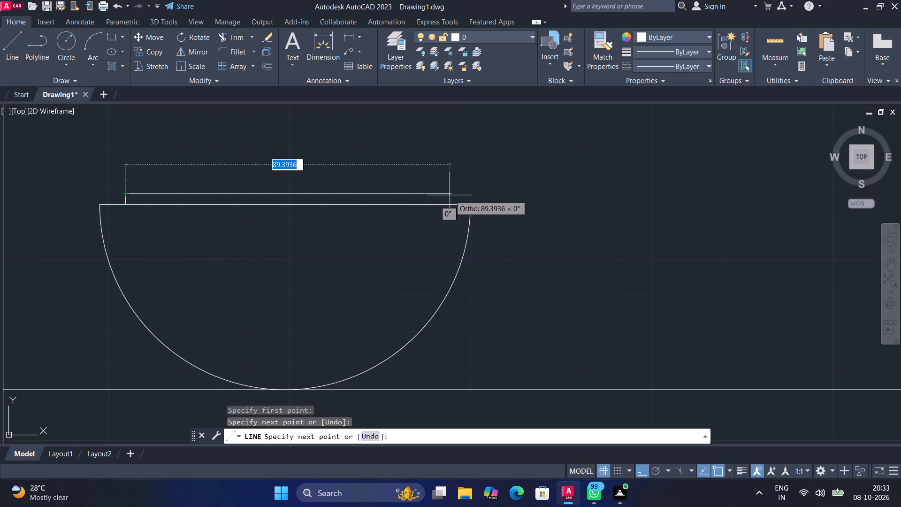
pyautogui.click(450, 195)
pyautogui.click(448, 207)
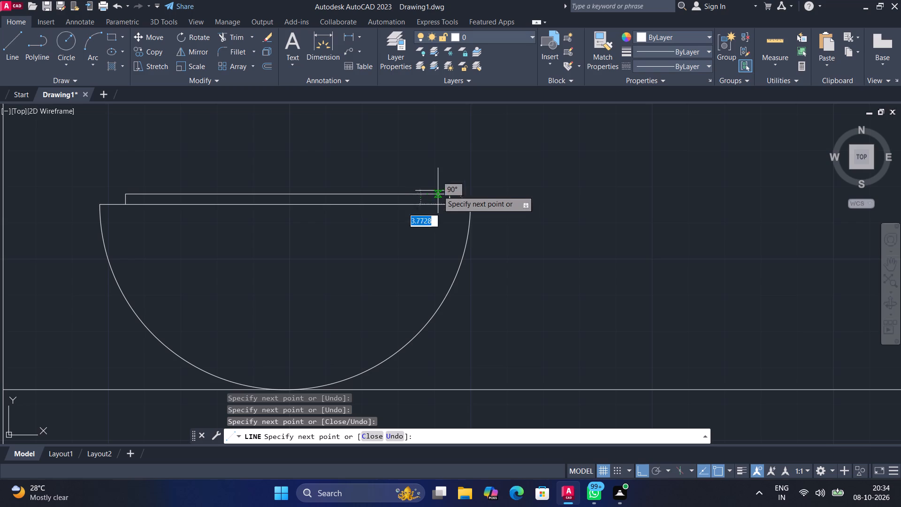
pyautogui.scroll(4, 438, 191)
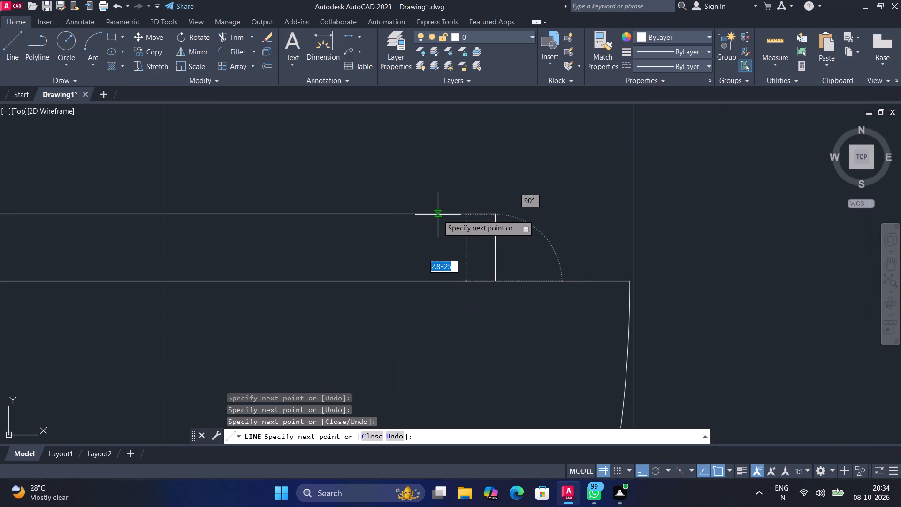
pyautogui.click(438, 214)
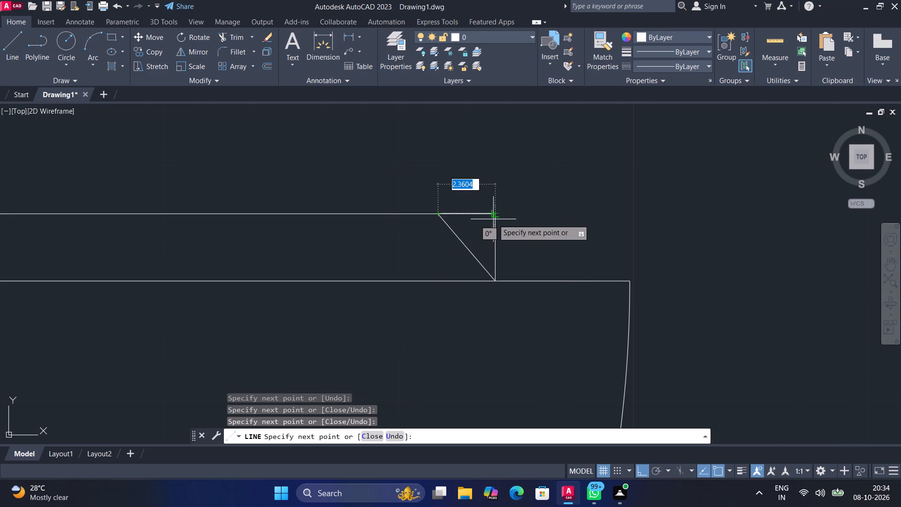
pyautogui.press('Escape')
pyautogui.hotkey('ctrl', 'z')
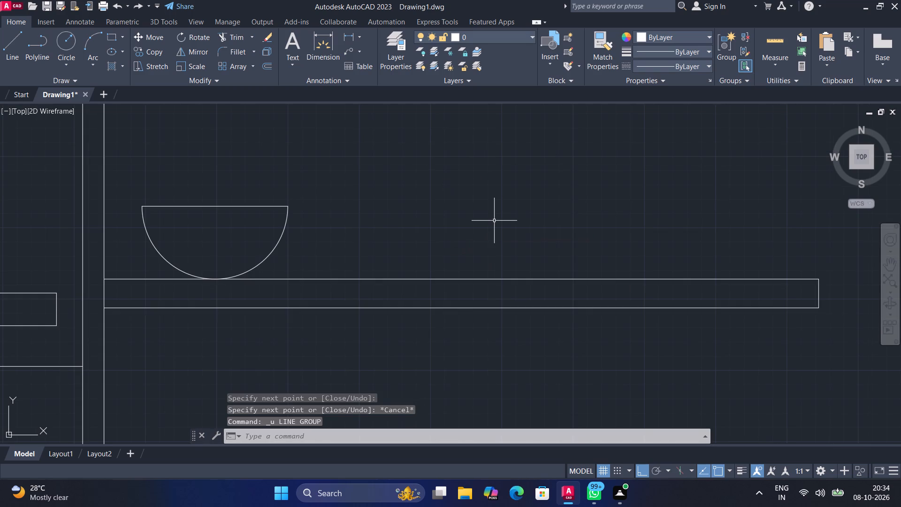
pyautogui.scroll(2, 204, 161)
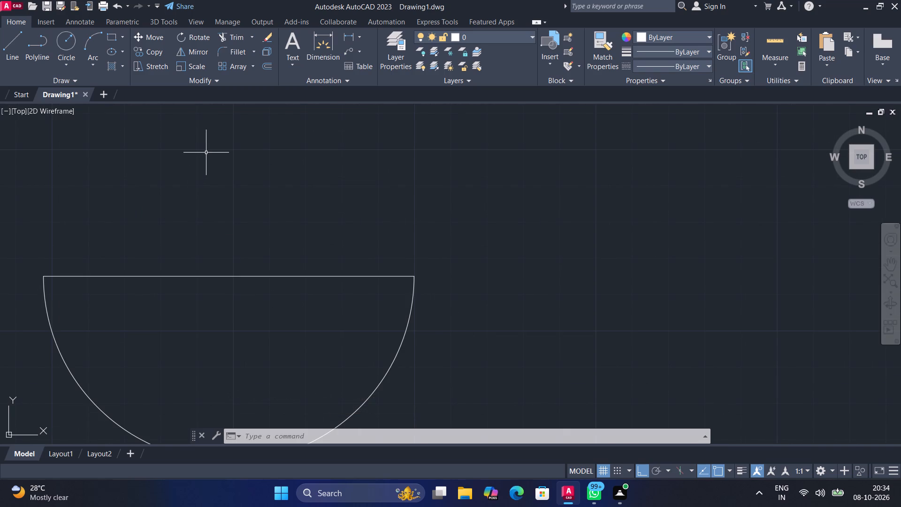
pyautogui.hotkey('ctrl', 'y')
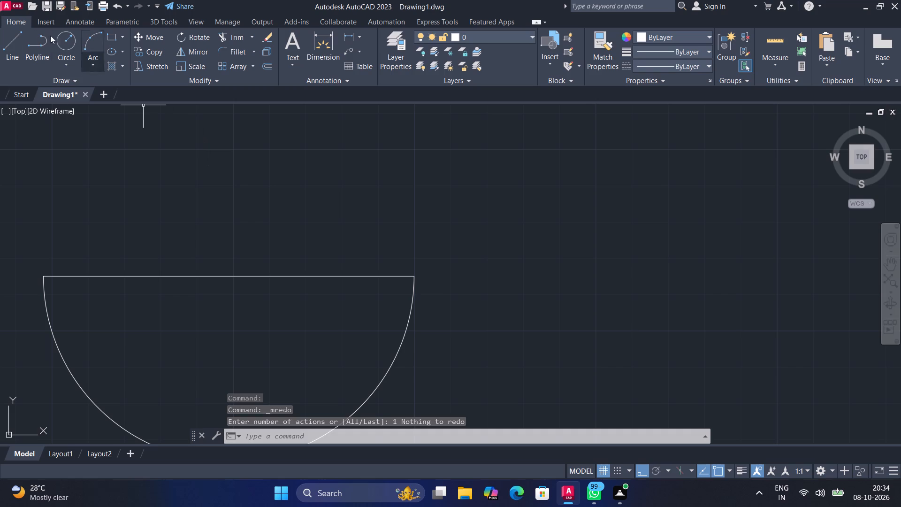
# Draw a rim outline about 86 units wide and 6 units high on the bowl's flat top edge.
pyautogui.click(16, 44)
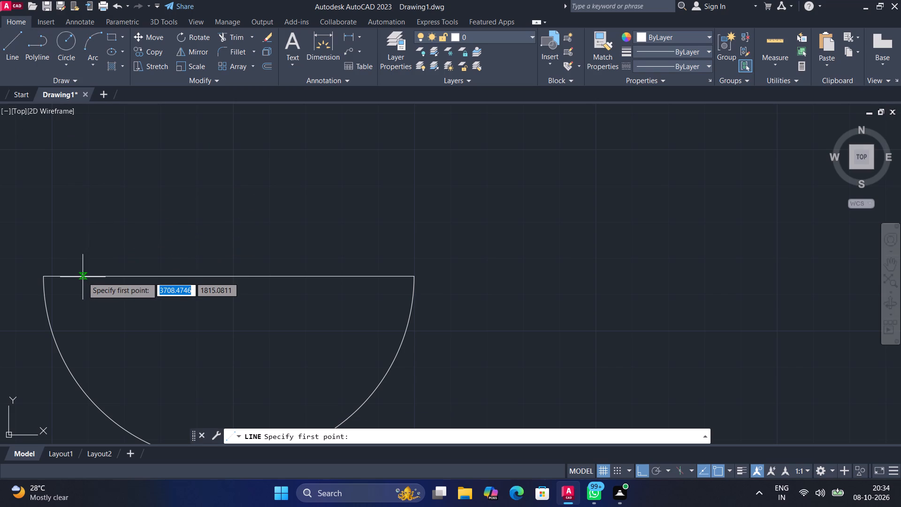
pyautogui.click(72, 277)
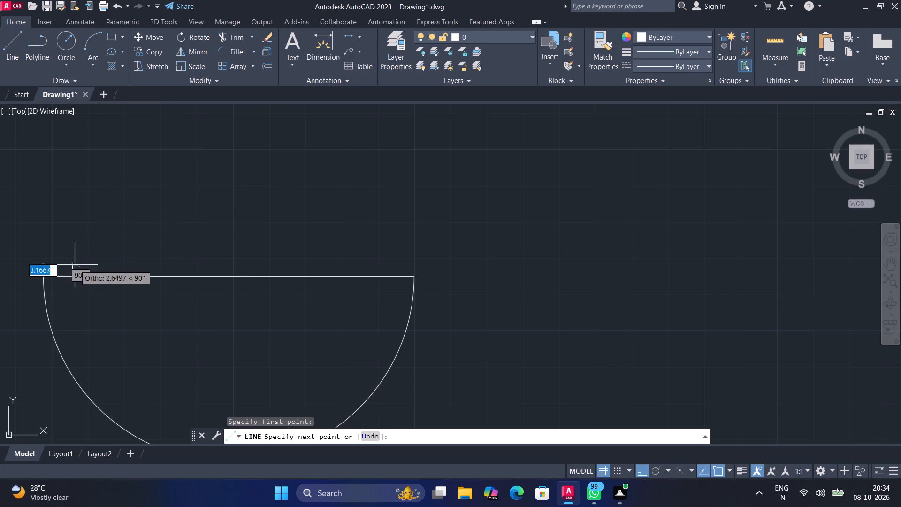
pyautogui.moveTo(76, 254); pyautogui.dragTo(80, 256)
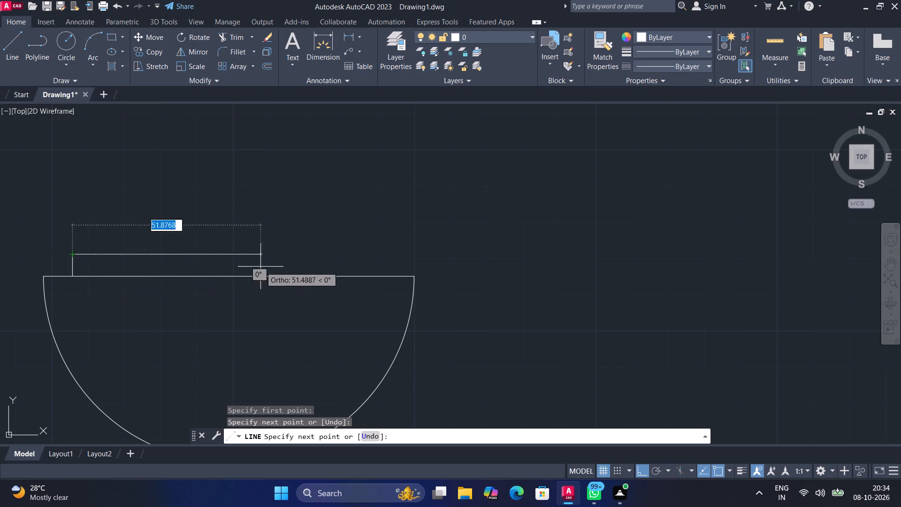
pyautogui.click(384, 264)
pyautogui.click(384, 278)
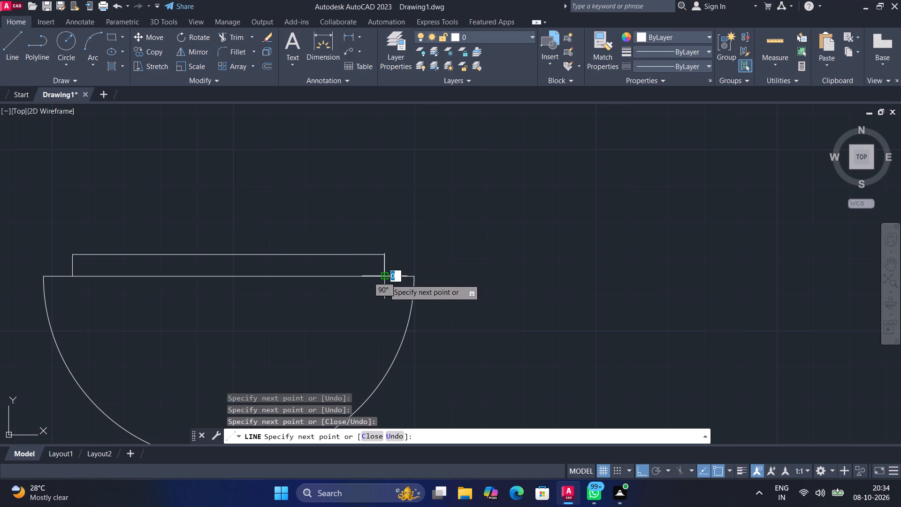
# Draw a slightly narrower neck outline, about 77 units wide and 5 units high, on top of the bowl's rim.
pyautogui.click(12, 57)
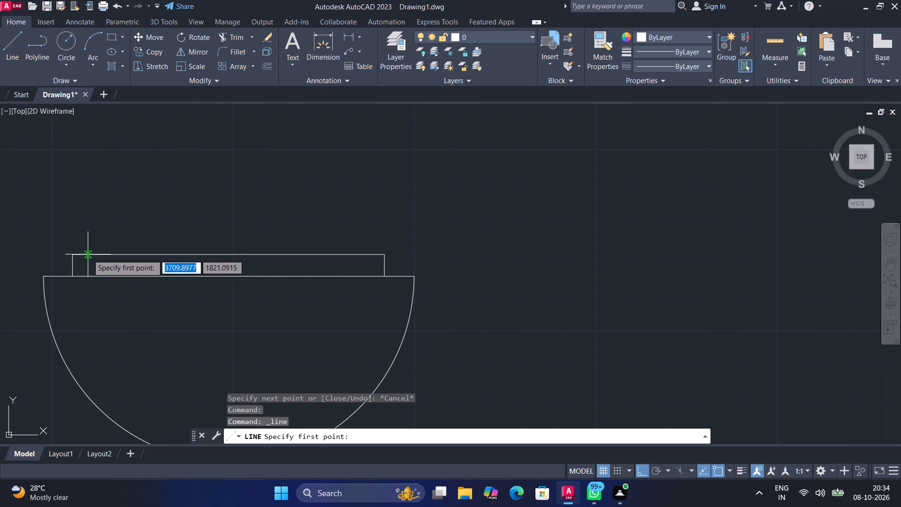
pyautogui.click(88, 254)
pyautogui.click(93, 237)
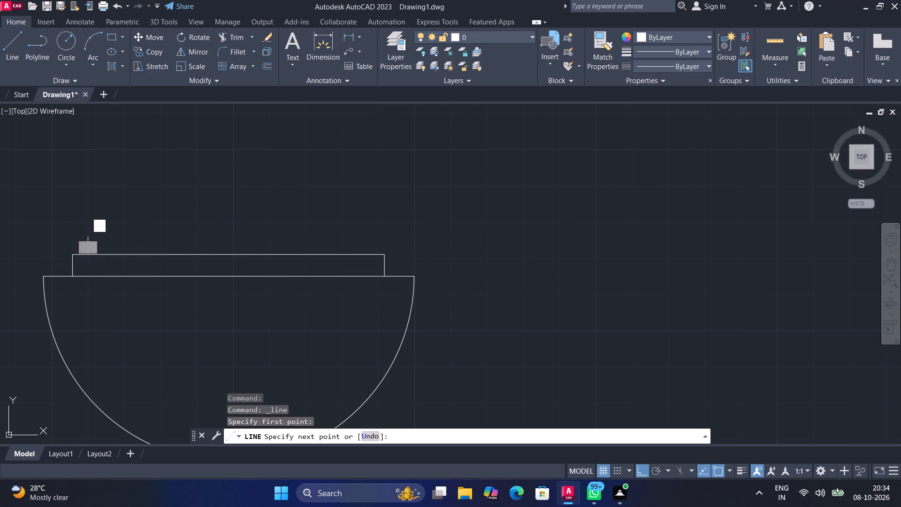
pyautogui.click(368, 247)
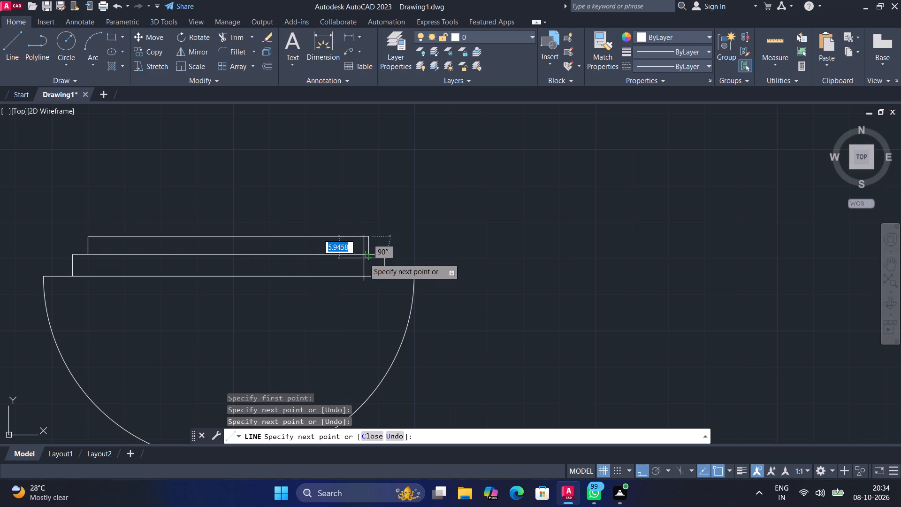
pyautogui.click(366, 256)
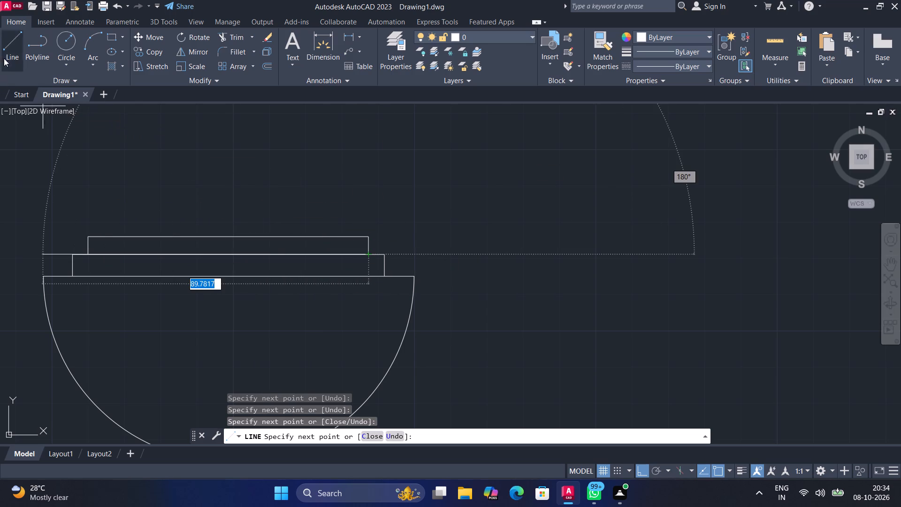
# Draw a cap outline about 86 units wide and 4 units high on top of the neck, aligned with the rim's sides.
pyautogui.click(13, 47)
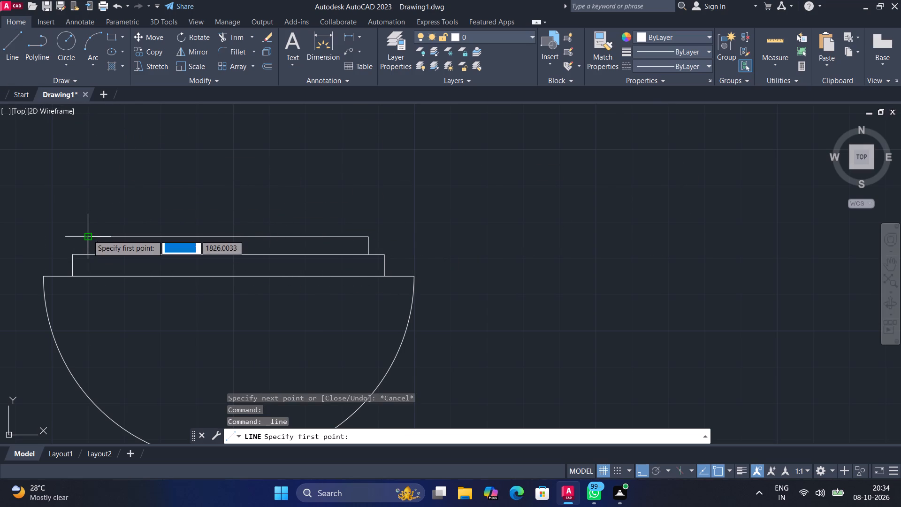
pyautogui.click(88, 236)
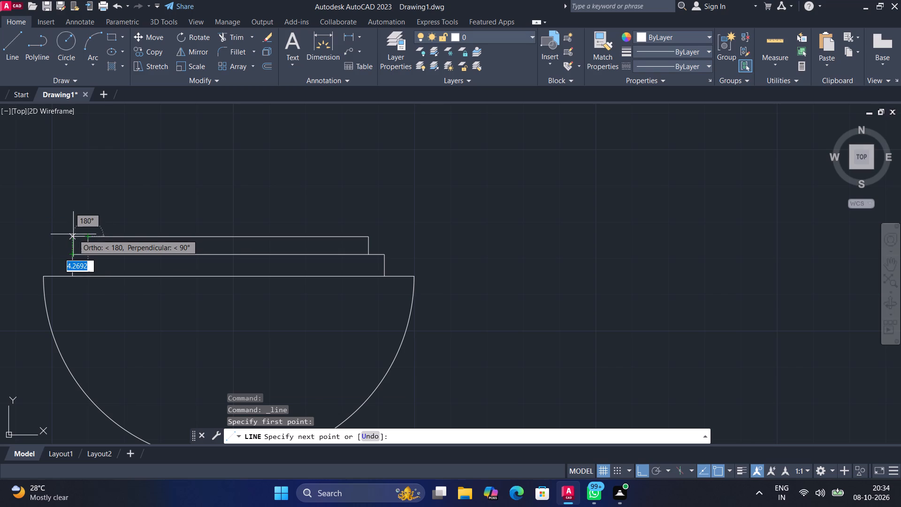
pyautogui.click(73, 236)
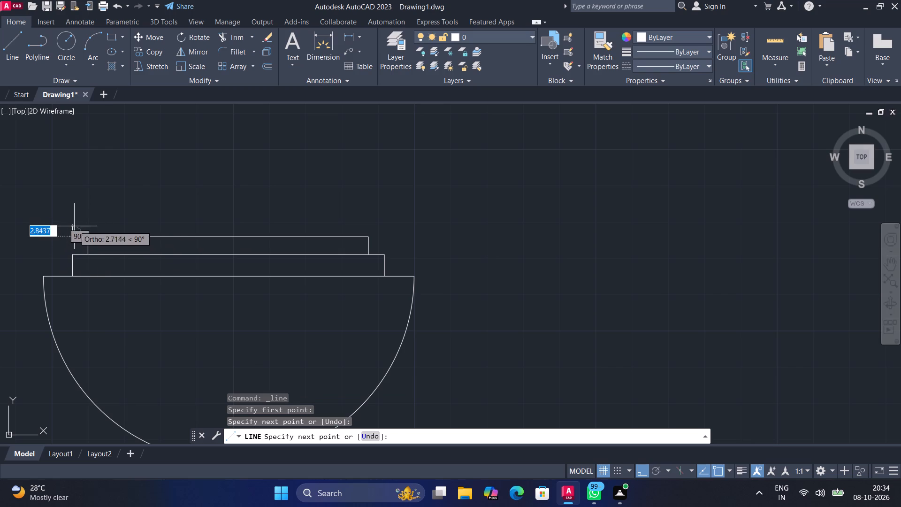
pyautogui.moveTo(74, 221); pyautogui.dragTo(78, 223)
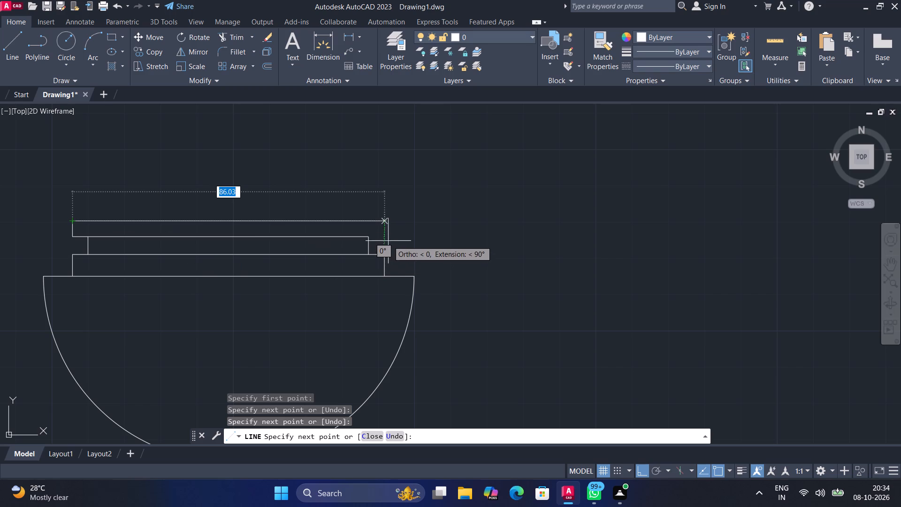
pyautogui.click(386, 222)
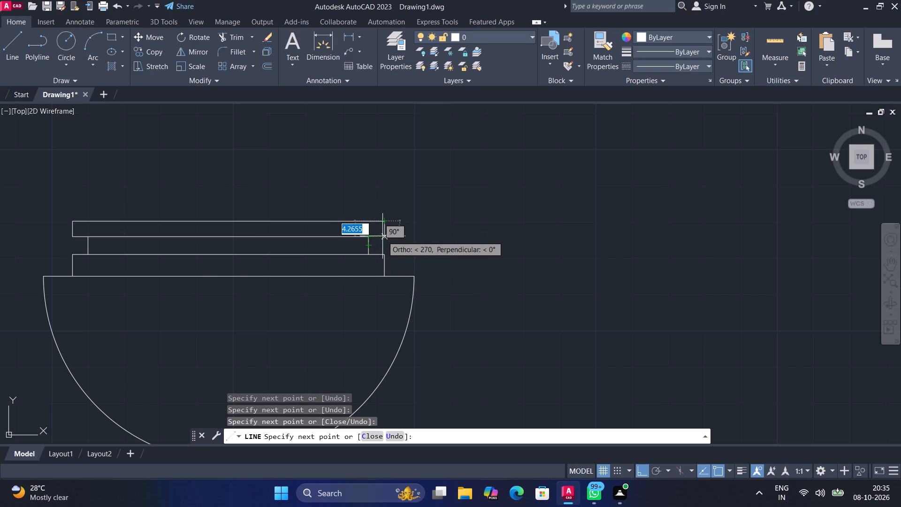
pyautogui.click(383, 236)
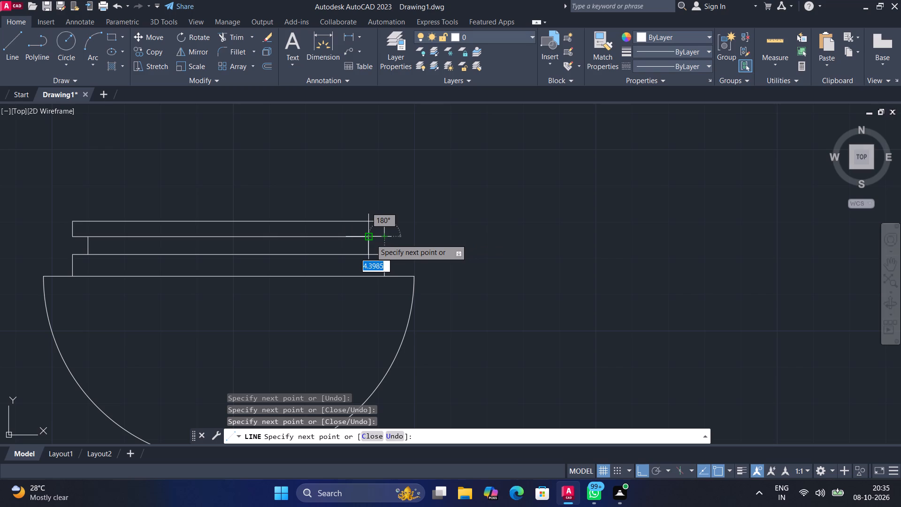
pyautogui.click(371, 239)
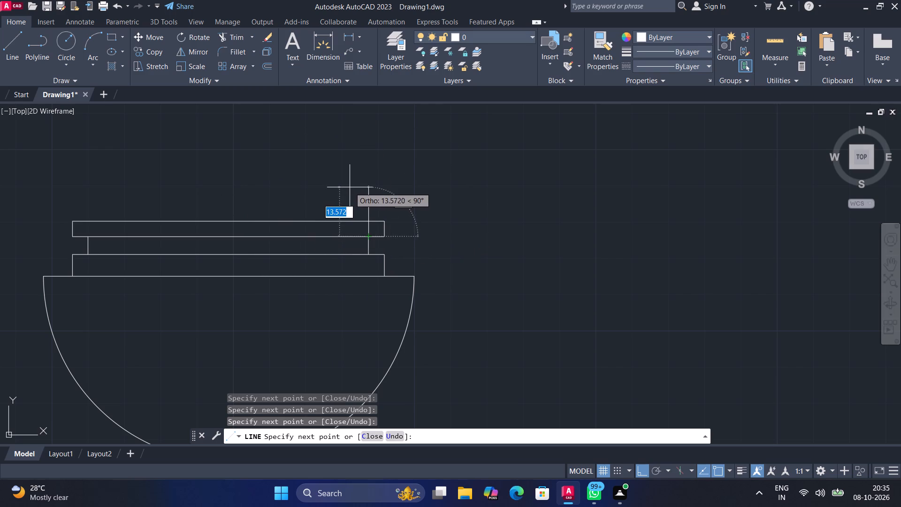
pyautogui.press('Escape')
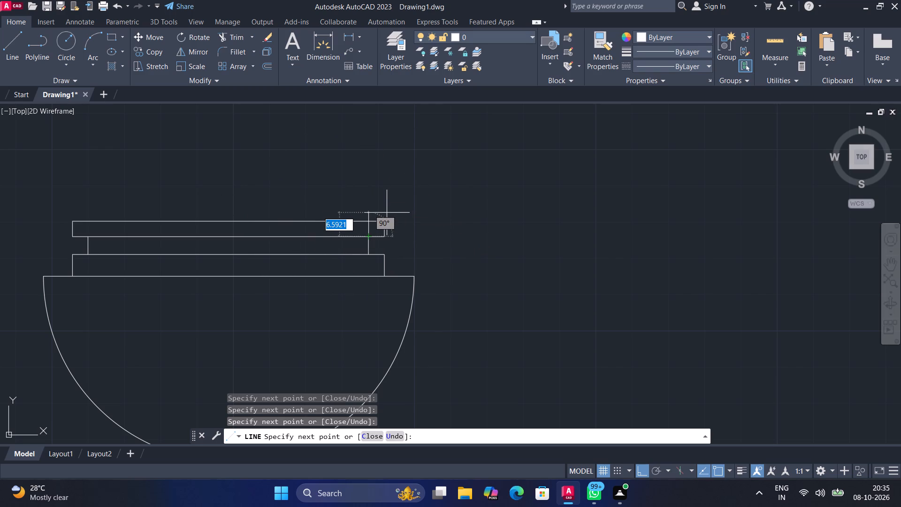
# Draw a very narrow upright rectangle about 22 units tall standing on the shelf's top edge, near the middle of the shelf.
pyautogui.scroll(-3, 297, 153)
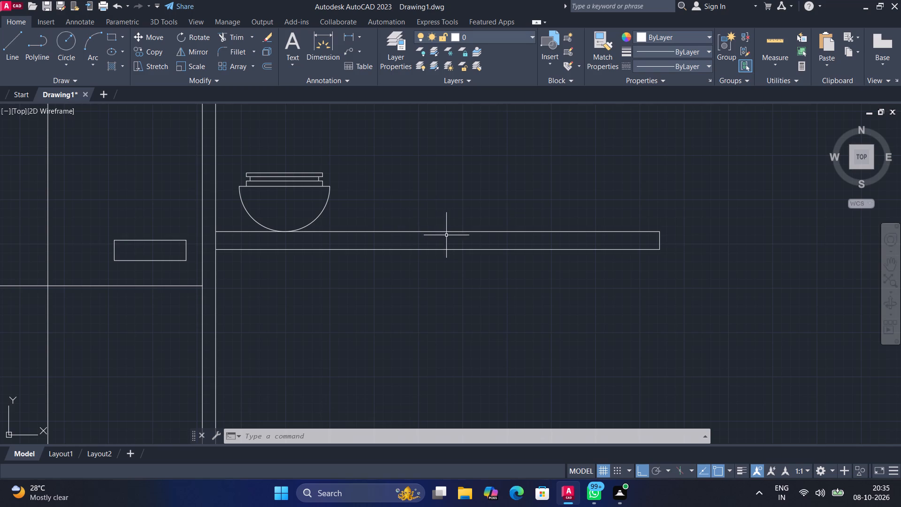
pyautogui.moveTo(481, 213); pyautogui.dragTo(325, 245, button='middle')
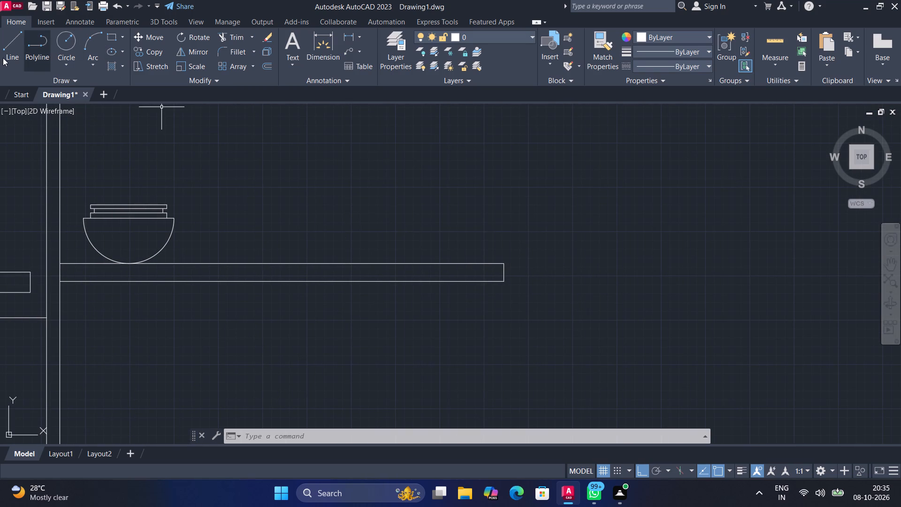
pyautogui.click(4, 54)
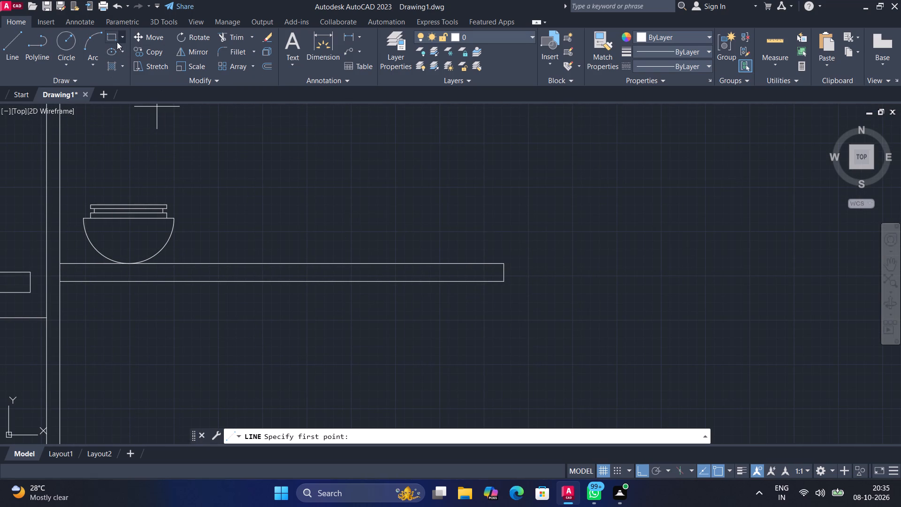
pyautogui.click(114, 39)
pyautogui.click(291, 244)
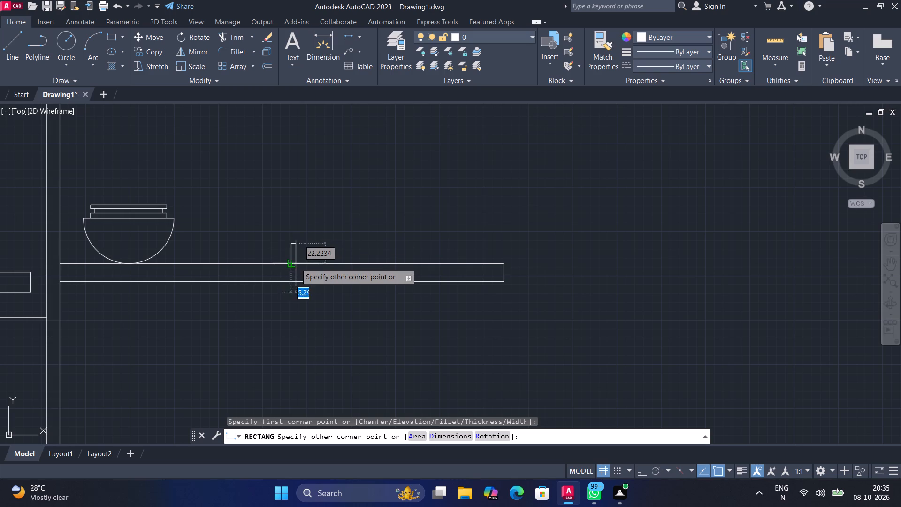
pyautogui.click(296, 263)
pyautogui.scroll(2, 313, 243)
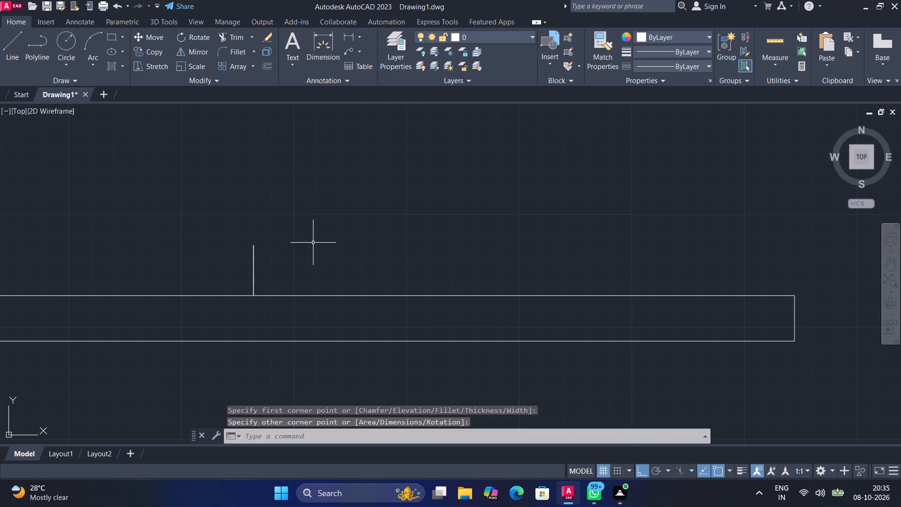
# Erase the very narrow upright rectangle standing near the middle of the shelf.
pyautogui.hotkey('ctrl', 'z')
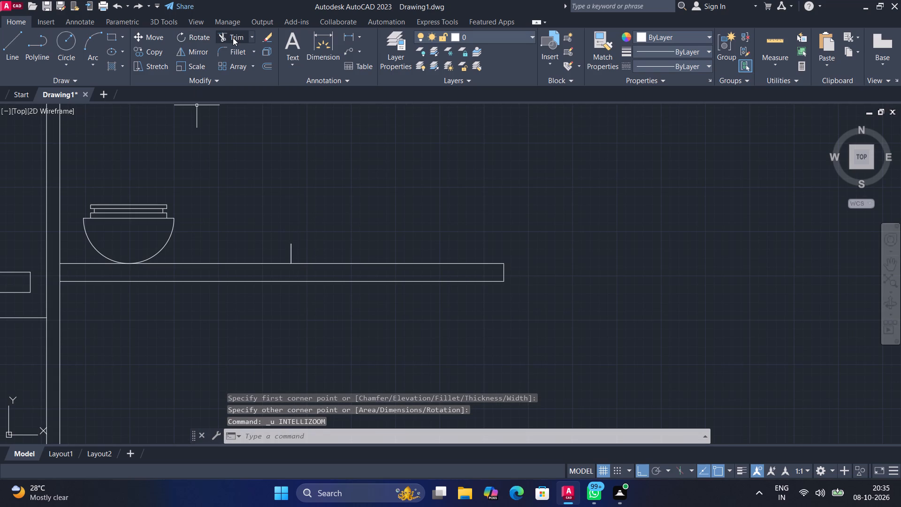
pyautogui.moveTo(233, 38); pyautogui.dragTo(235, 42)
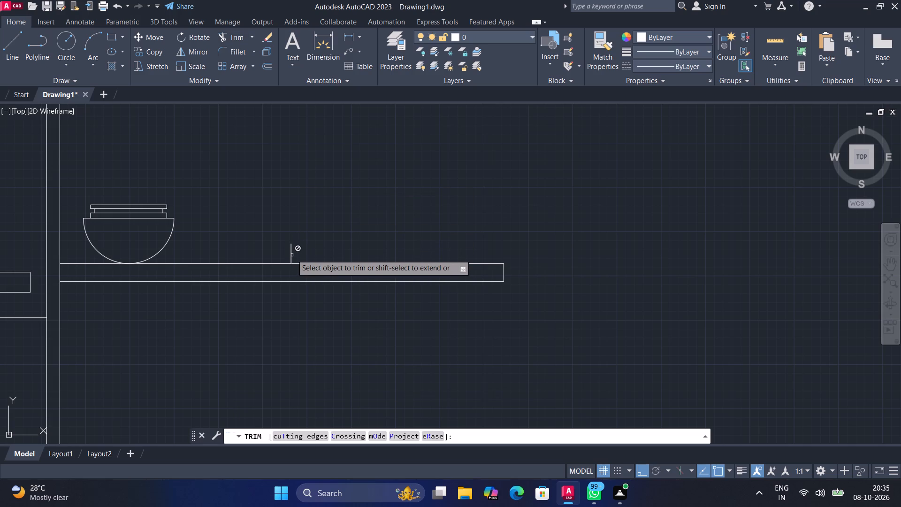
pyautogui.scroll(4, 290, 253)
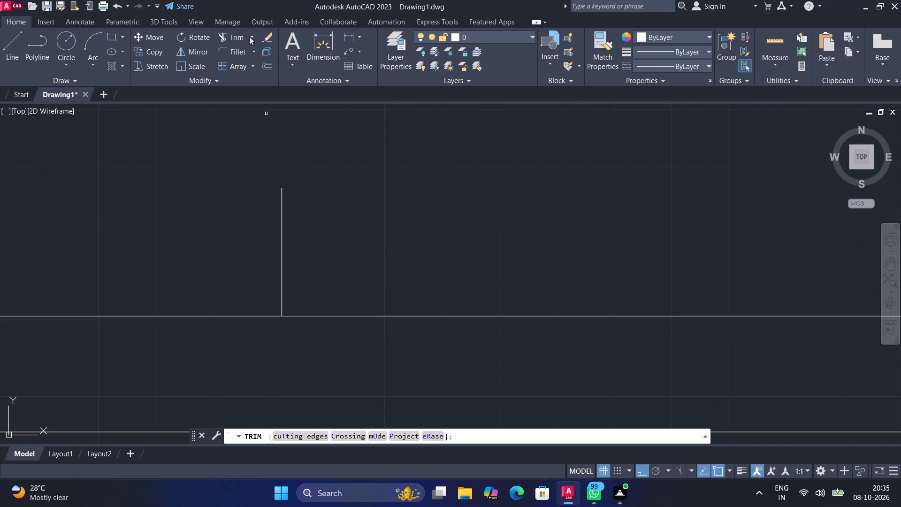
pyautogui.click(274, 38)
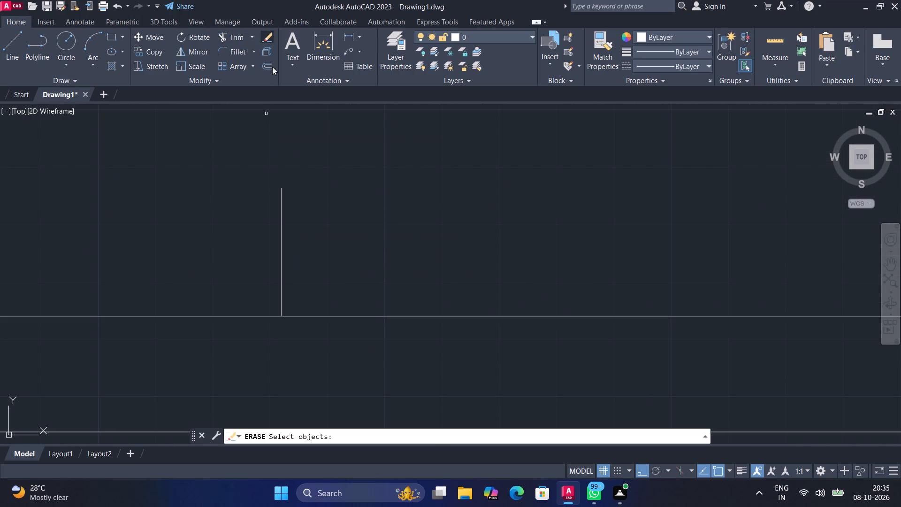
pyautogui.click(280, 256)
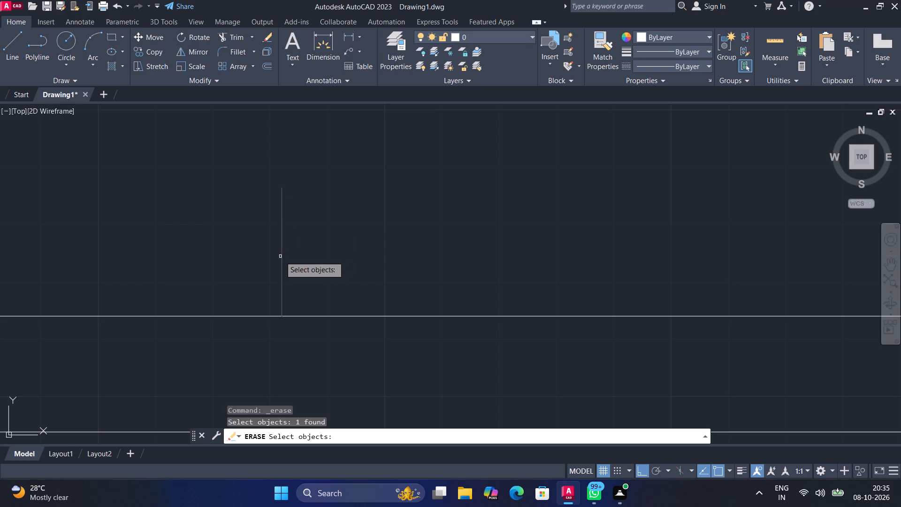
pyautogui.press('Return')
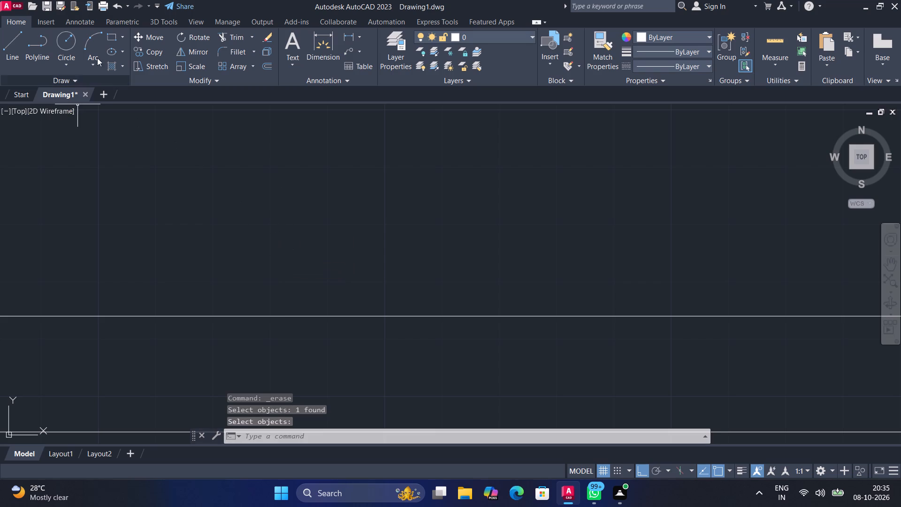
# Draw a narrow upright rectangle about 1.2 units wide and 9 units high standing on the shelf's top edge.
pyautogui.click(115, 32)
pyautogui.click(241, 264)
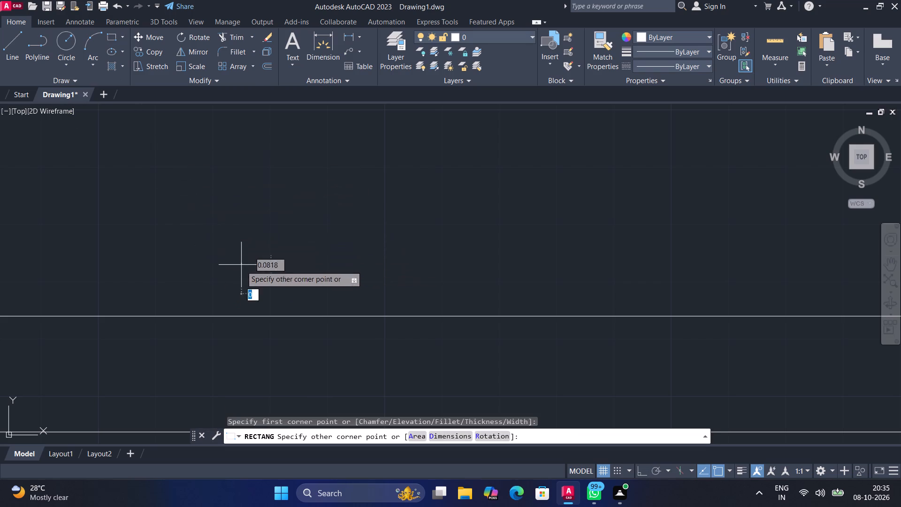
pyautogui.click(248, 316)
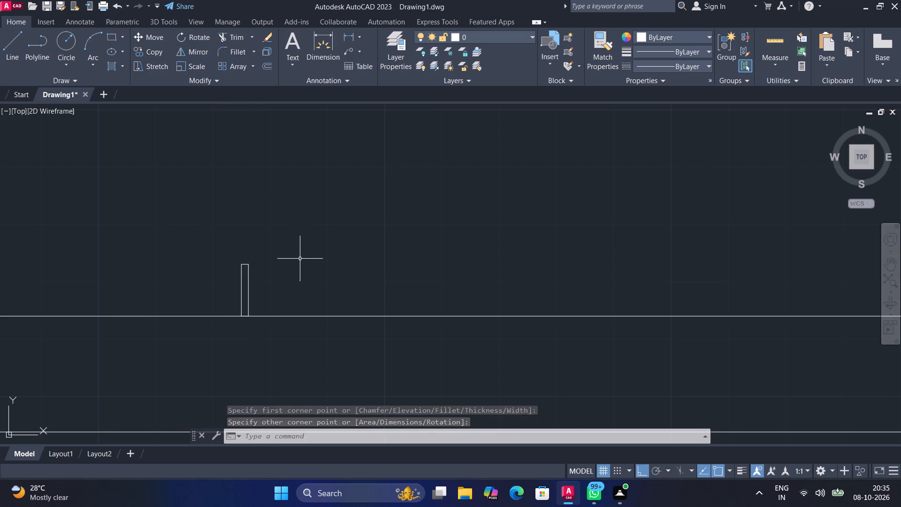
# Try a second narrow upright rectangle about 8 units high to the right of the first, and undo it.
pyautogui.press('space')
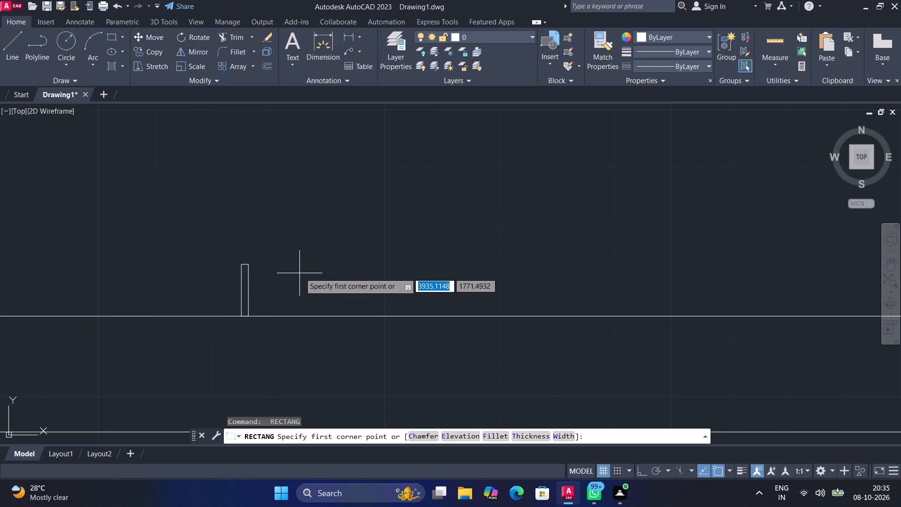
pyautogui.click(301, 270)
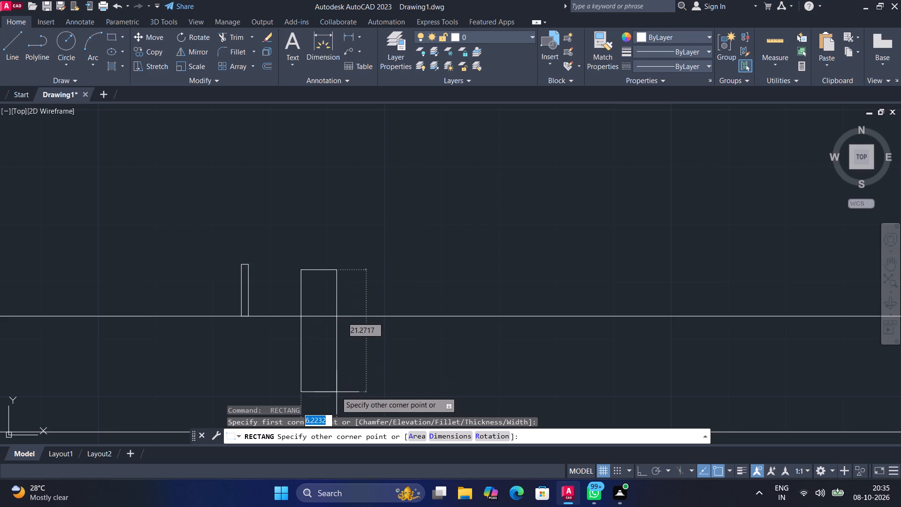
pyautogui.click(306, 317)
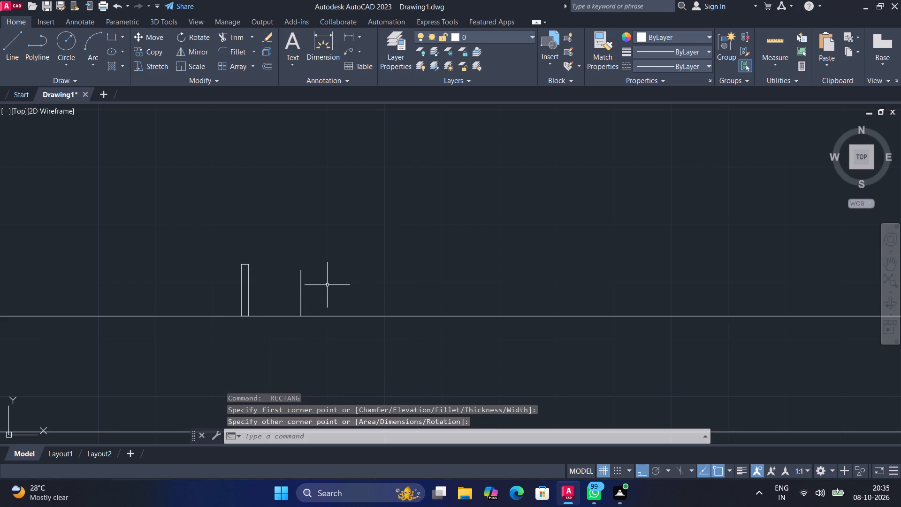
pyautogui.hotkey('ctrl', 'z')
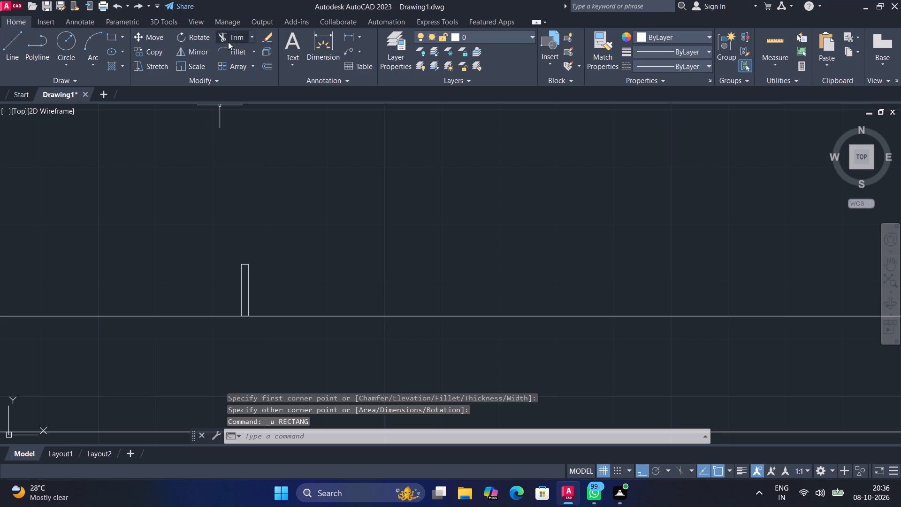
# Draw a second upright rectangle on the shelf, to the right of the first, slightly wider and shorter than it.
pyautogui.click(110, 32)
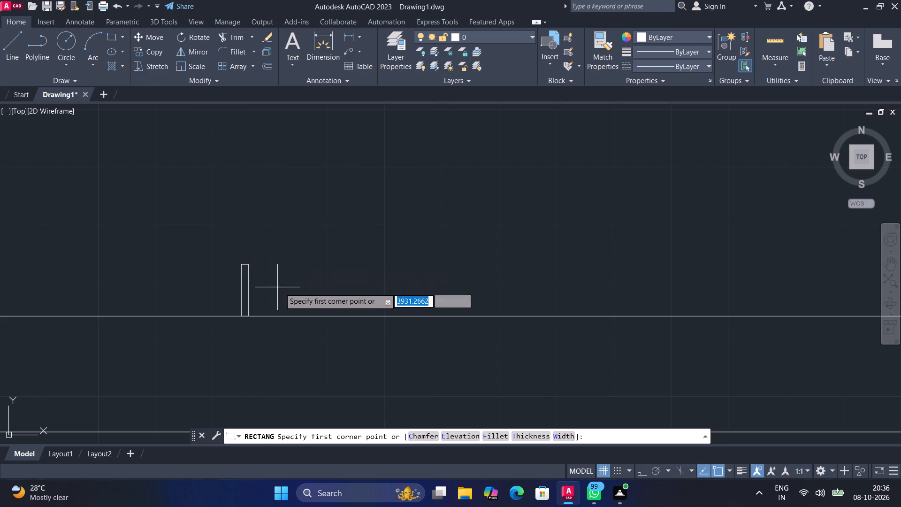
pyautogui.click(298, 269)
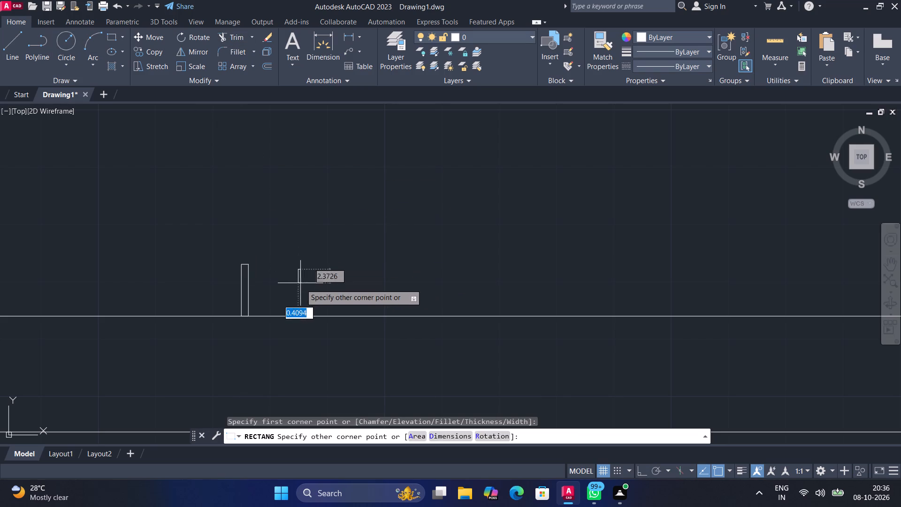
pyautogui.click(307, 316)
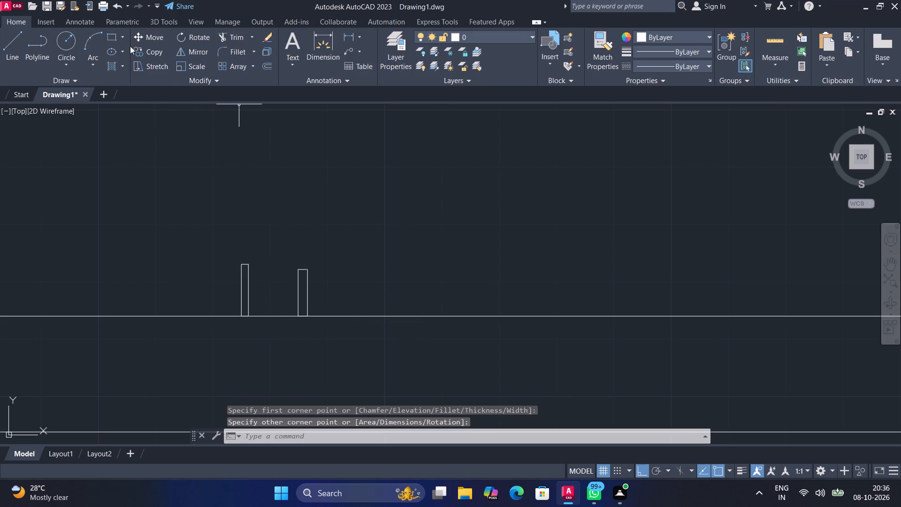
# Draw a third narrow upright rectangle on the shelf, to the right of the second and level in height with the first.
pyautogui.click(107, 39)
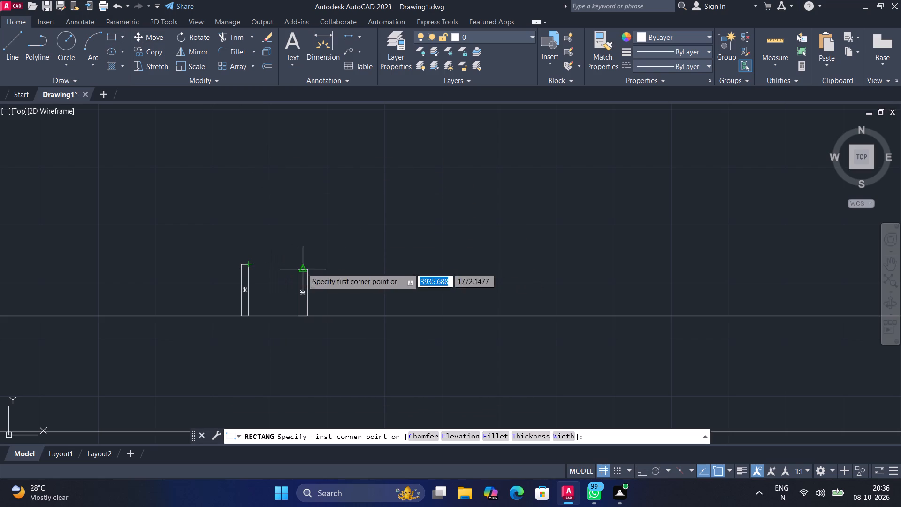
pyautogui.click(338, 268)
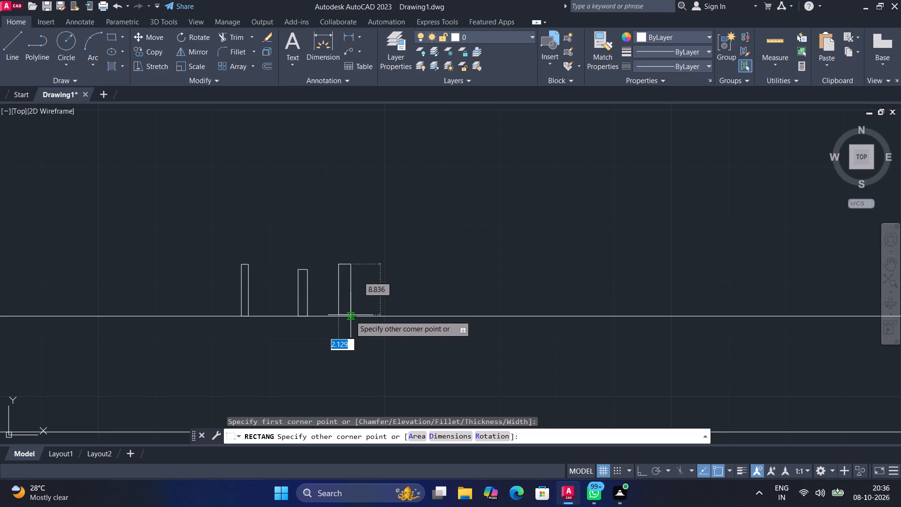
pyautogui.click(346, 315)
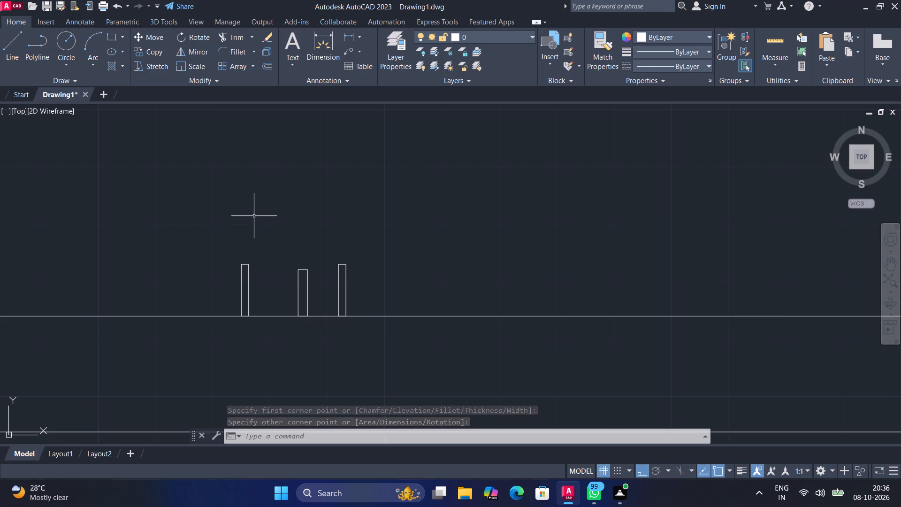
# Draw a wider head rectangle, about 3 units wide and 5 units high, on top of the leftmost upright.
pyautogui.scroll(1, 254, 215)
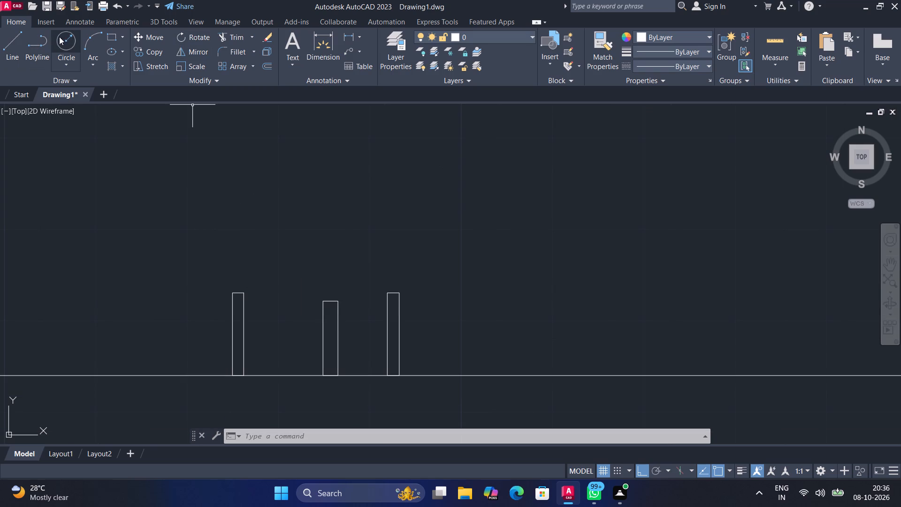
pyautogui.click(109, 37)
pyautogui.click(225, 244)
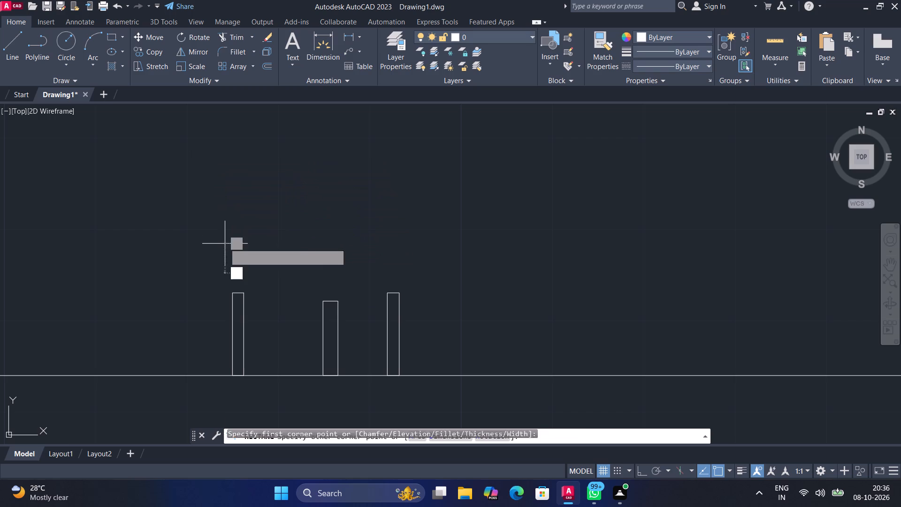
pyautogui.click(252, 293)
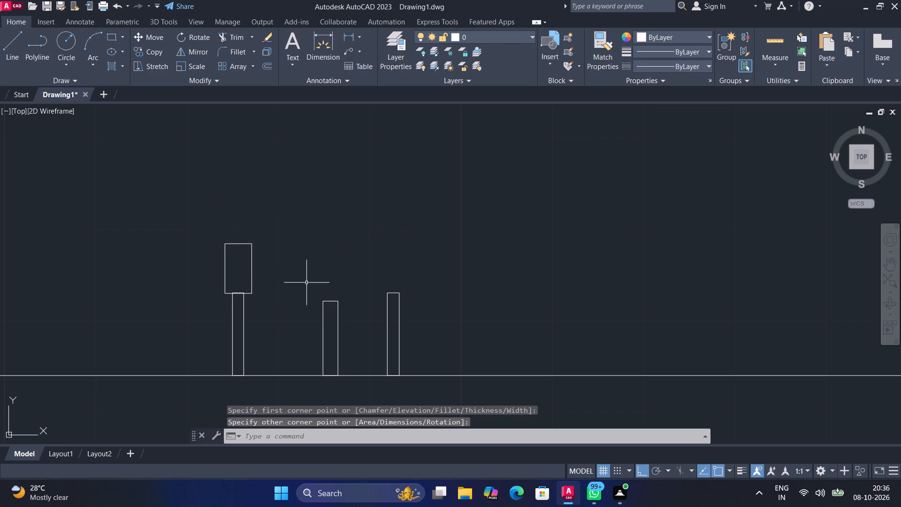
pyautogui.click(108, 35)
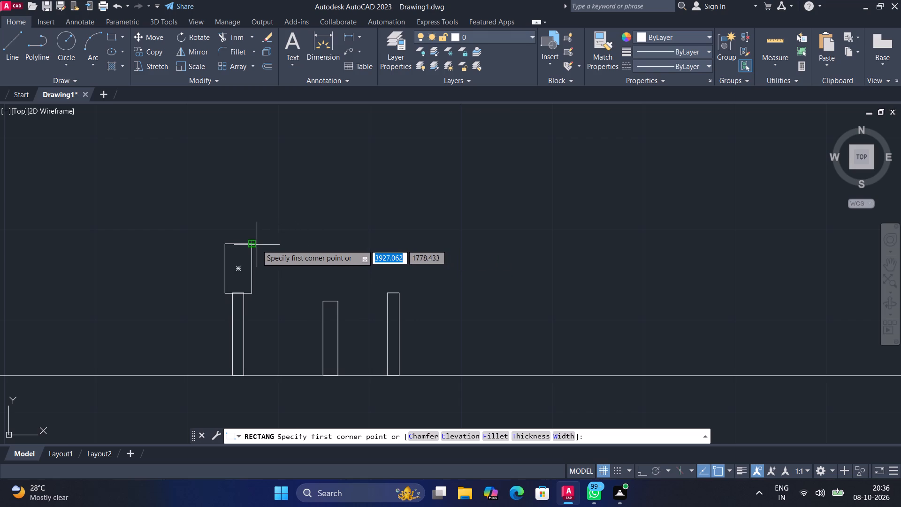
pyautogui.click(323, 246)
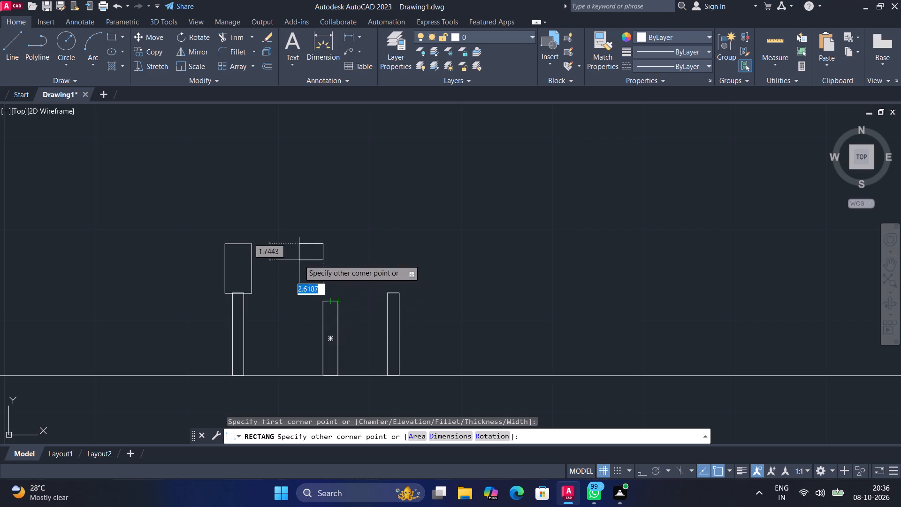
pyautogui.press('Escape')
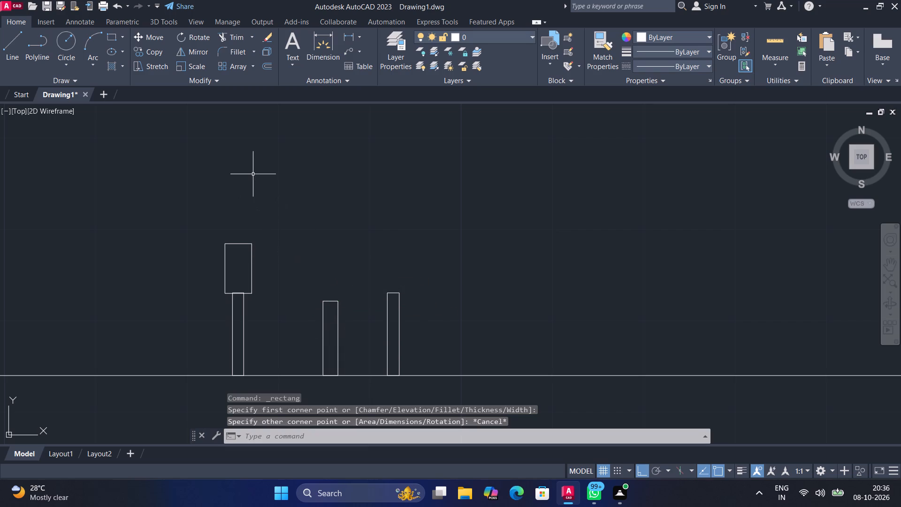
# Draw a head rectangle about 4.4 units wide and 5.8 units high on top of the middle upright.
pyautogui.press('space')
pyautogui.press('space')
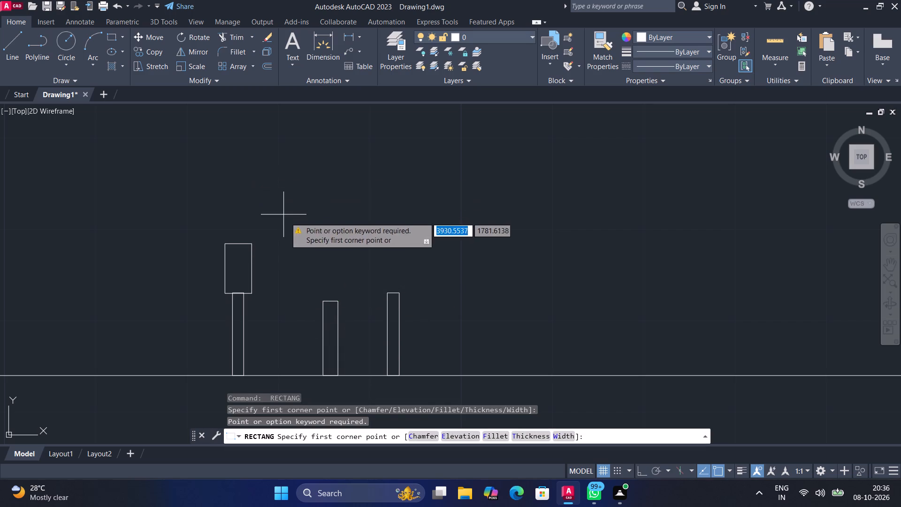
pyautogui.click(310, 247)
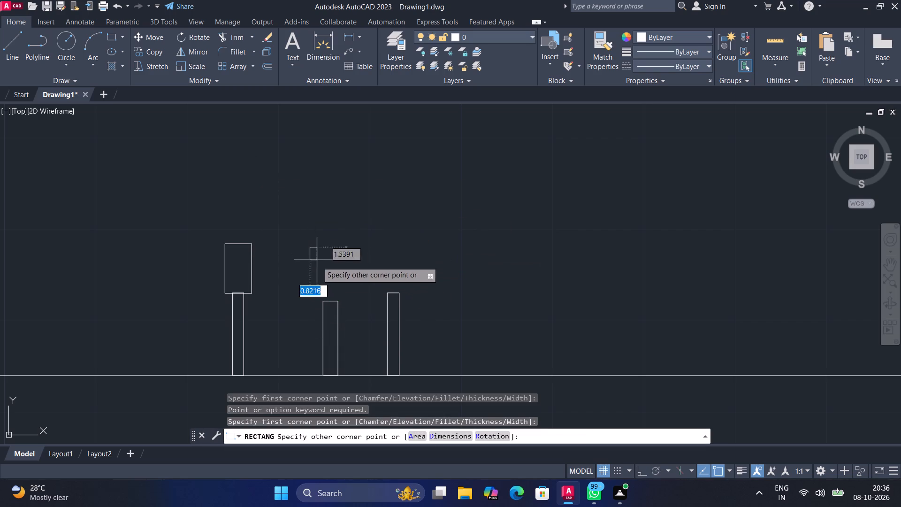
pyautogui.click(350, 301)
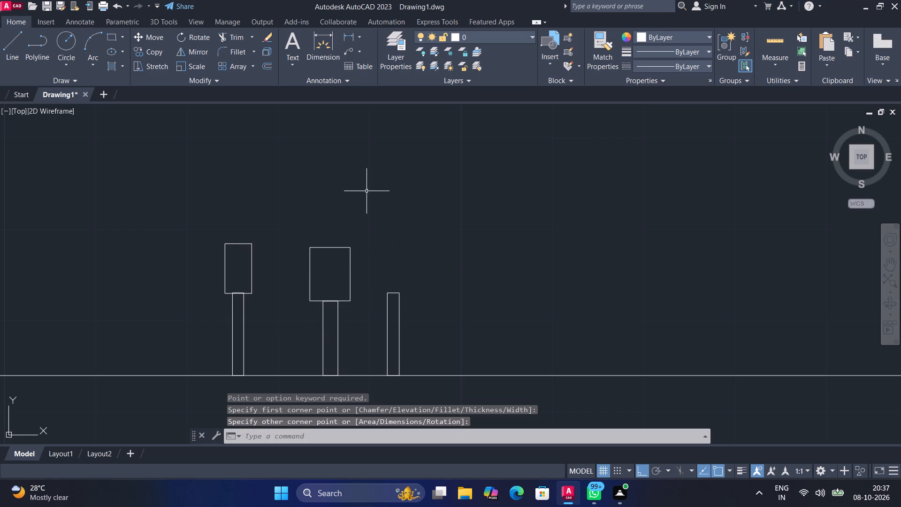
# Draw a head rectangle about 3 units wide and 5 units high on top of the rightmost upright.
pyautogui.press('space')
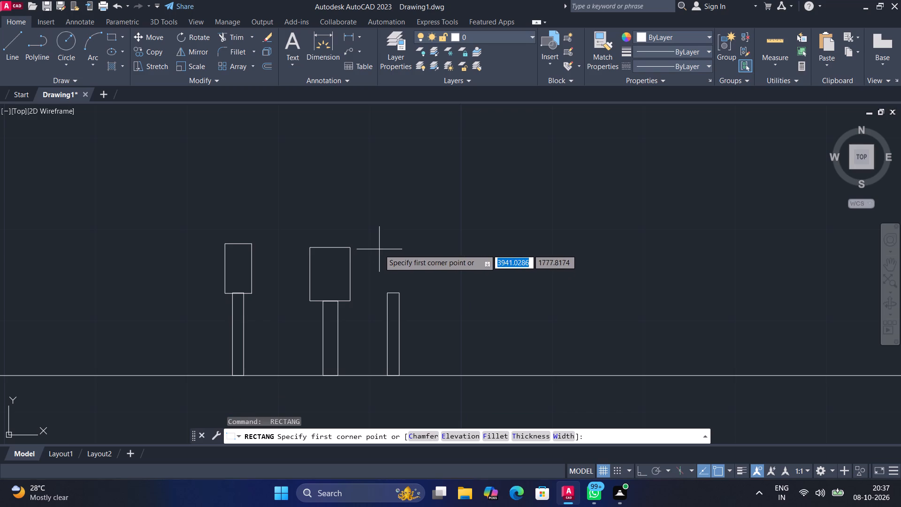
pyautogui.click(380, 249)
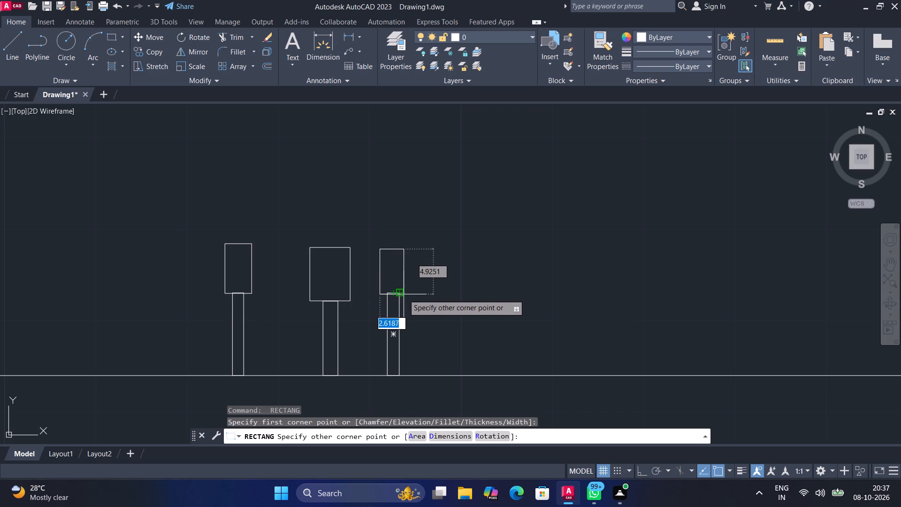
pyautogui.click(407, 292)
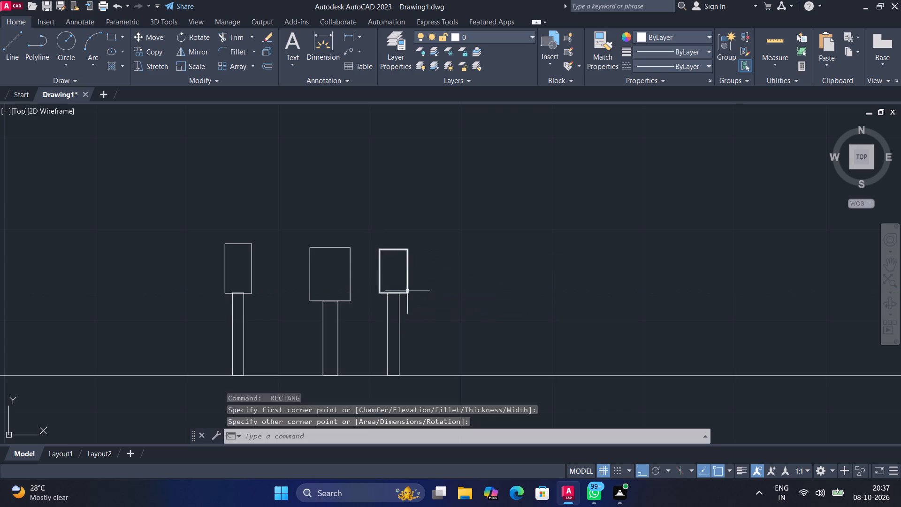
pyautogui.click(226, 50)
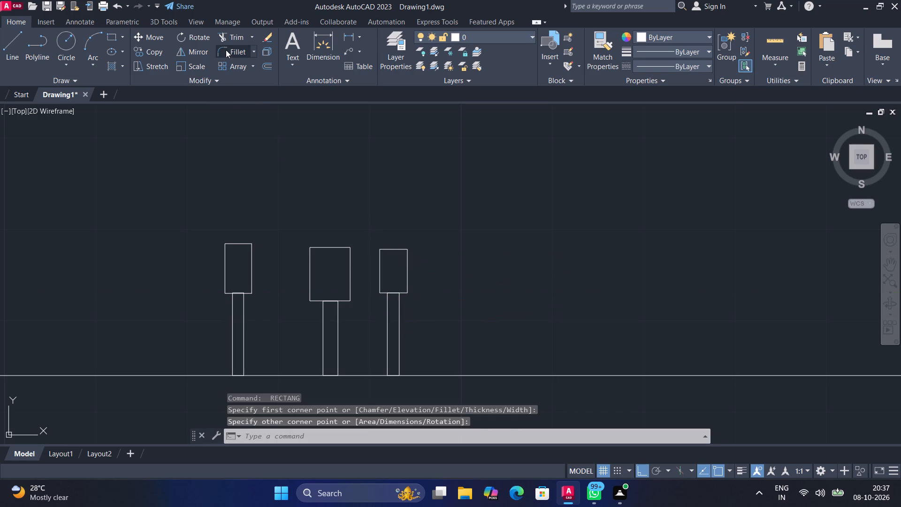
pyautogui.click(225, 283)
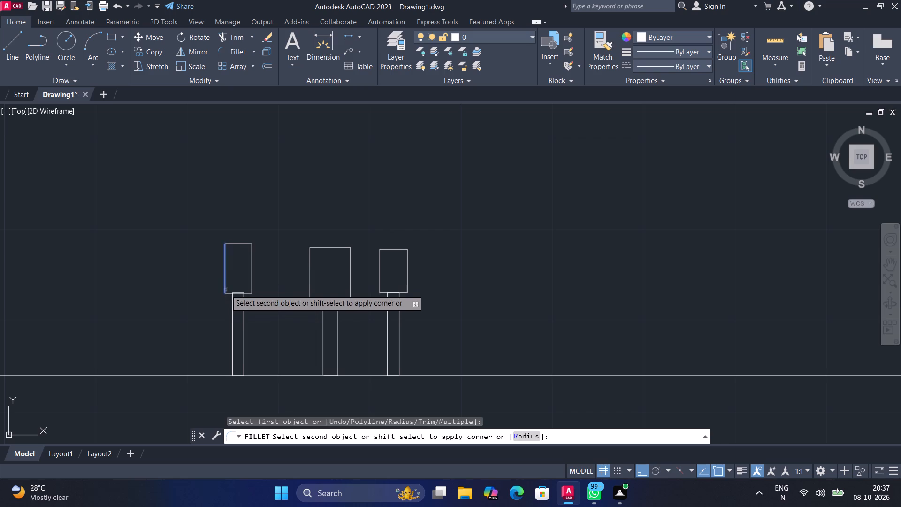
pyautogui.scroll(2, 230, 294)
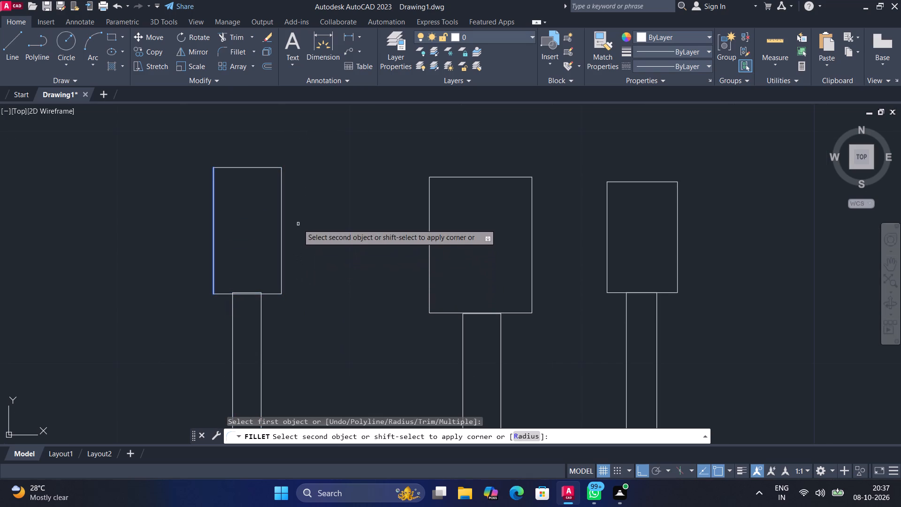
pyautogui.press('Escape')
# Explode the three head rectangles and the three uprights beneath them into separate lines.
pyautogui.press('e')
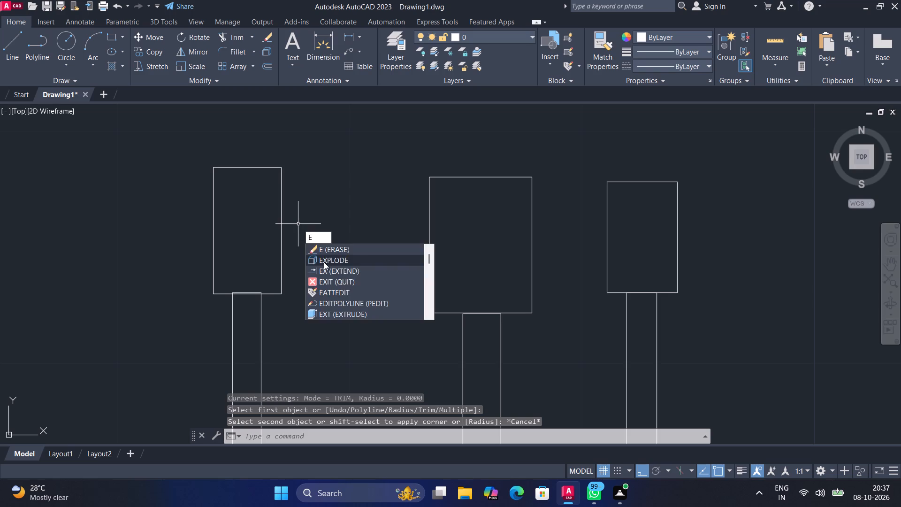
pyautogui.click(324, 261)
pyautogui.click(281, 236)
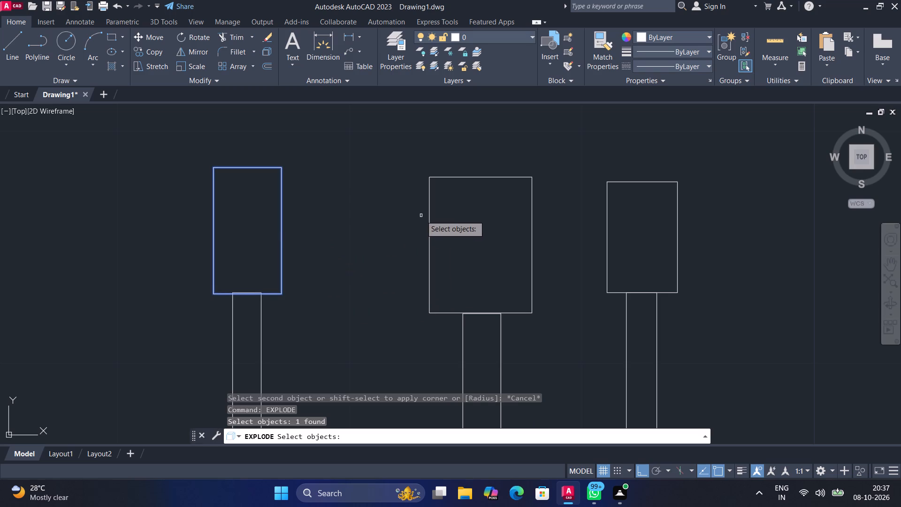
pyautogui.click(428, 211)
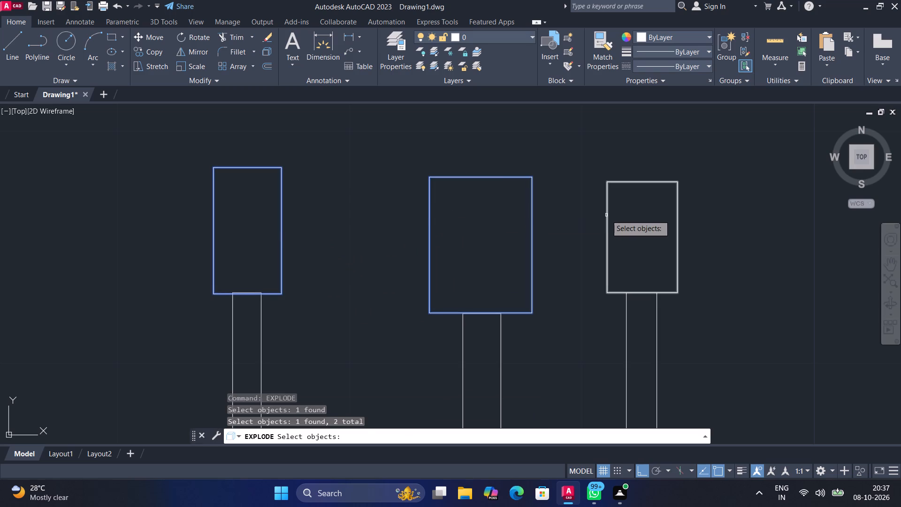
pyautogui.click(605, 215)
pyautogui.click(607, 215)
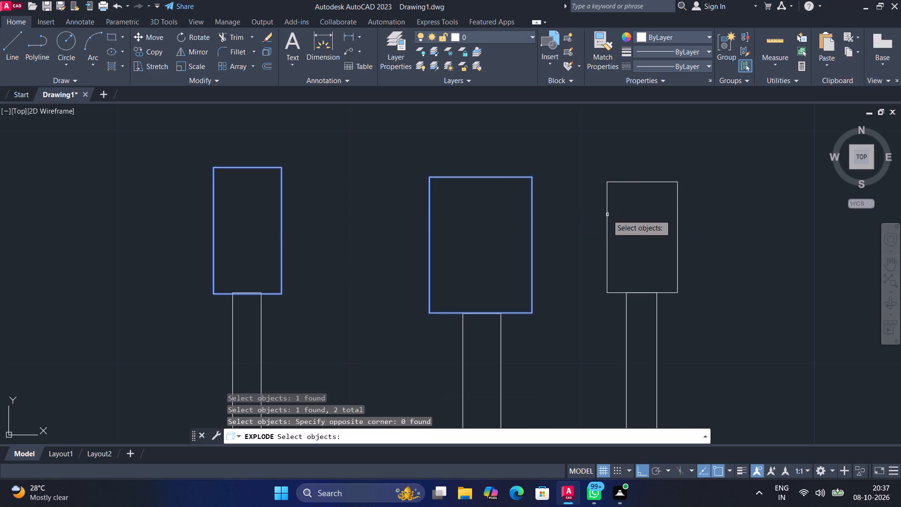
pyautogui.click(613, 181)
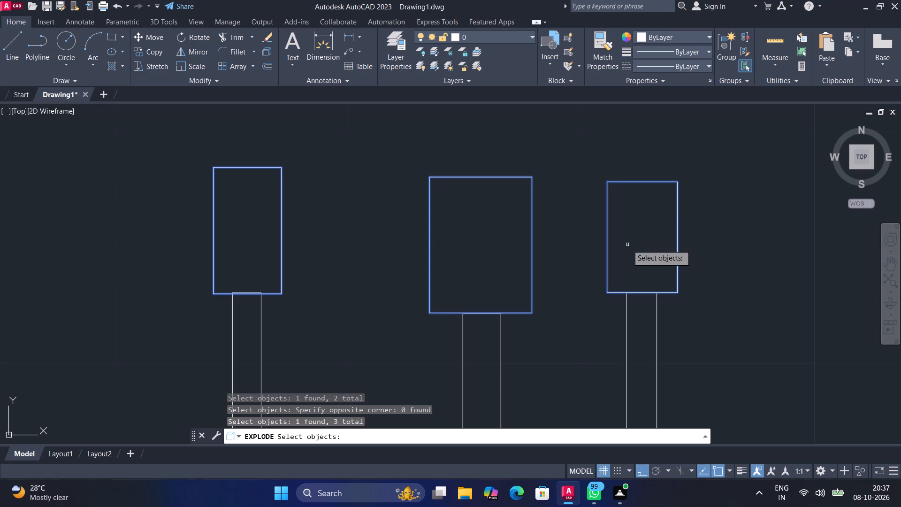
pyautogui.click(628, 339)
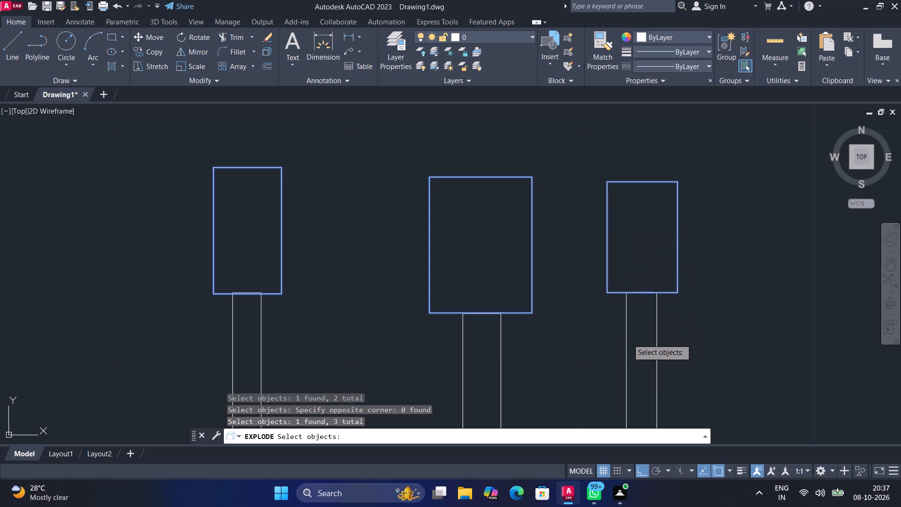
pyautogui.click(501, 357)
pyautogui.moveTo(208, 338); pyautogui.dragTo(283, 331)
pyautogui.click(284, 330)
pyautogui.moveTo(284, 331); pyautogui.dragTo(237, 337)
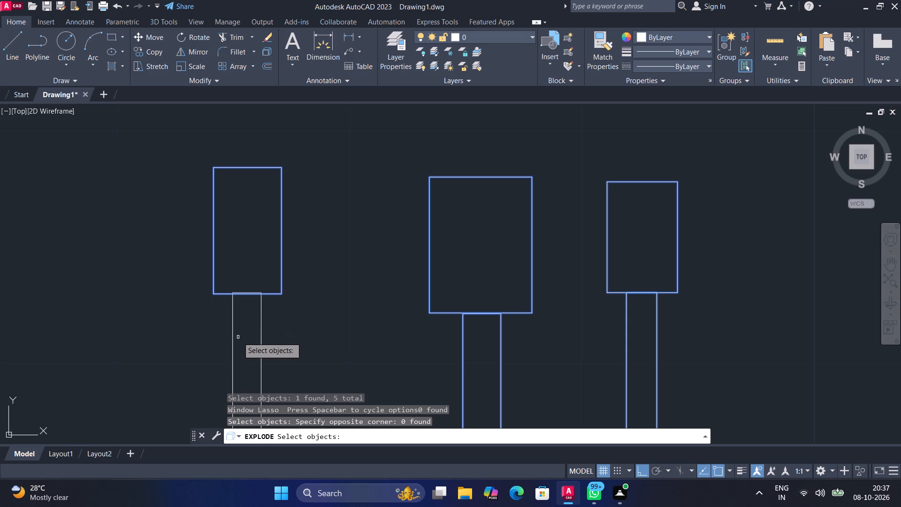
pyautogui.moveTo(237, 337); pyautogui.dragTo(234, 337)
pyautogui.click(233, 337)
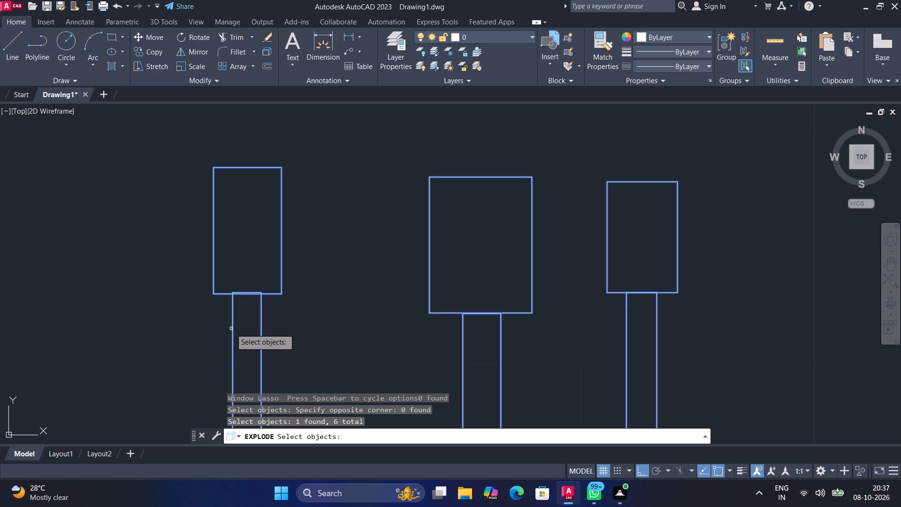
pyautogui.press('Return')
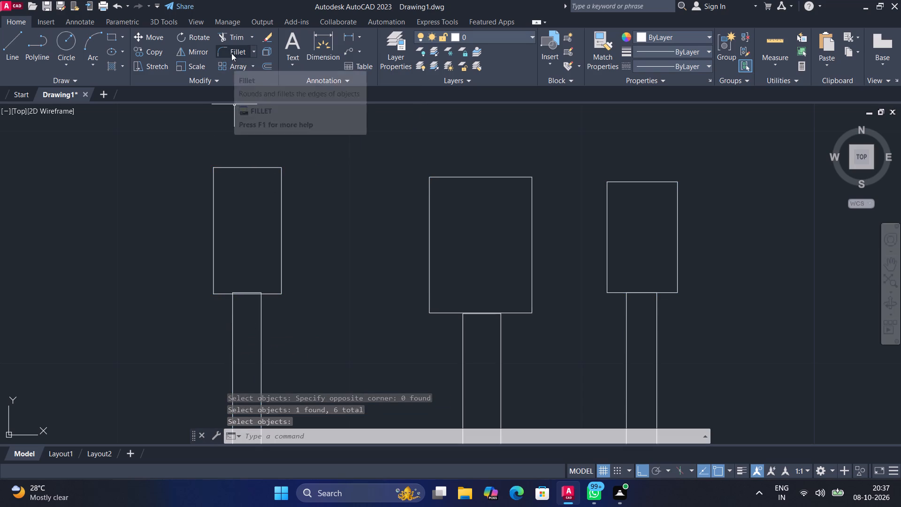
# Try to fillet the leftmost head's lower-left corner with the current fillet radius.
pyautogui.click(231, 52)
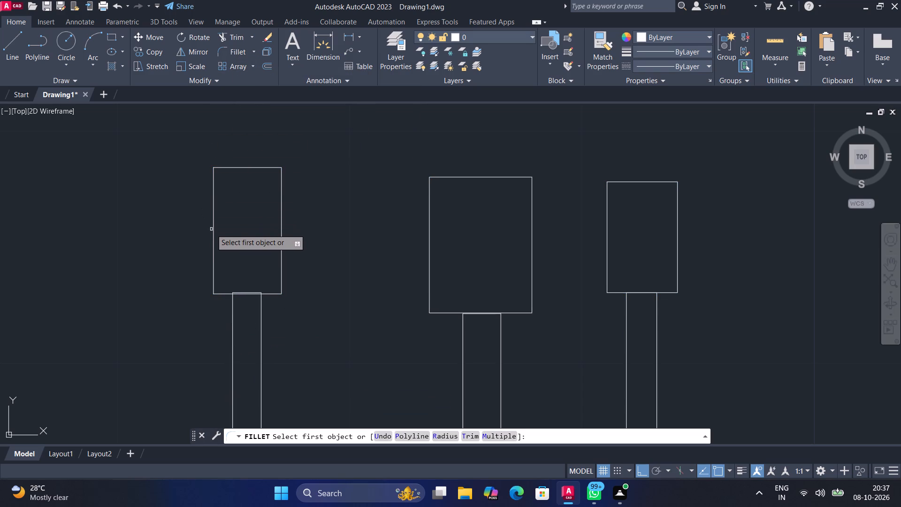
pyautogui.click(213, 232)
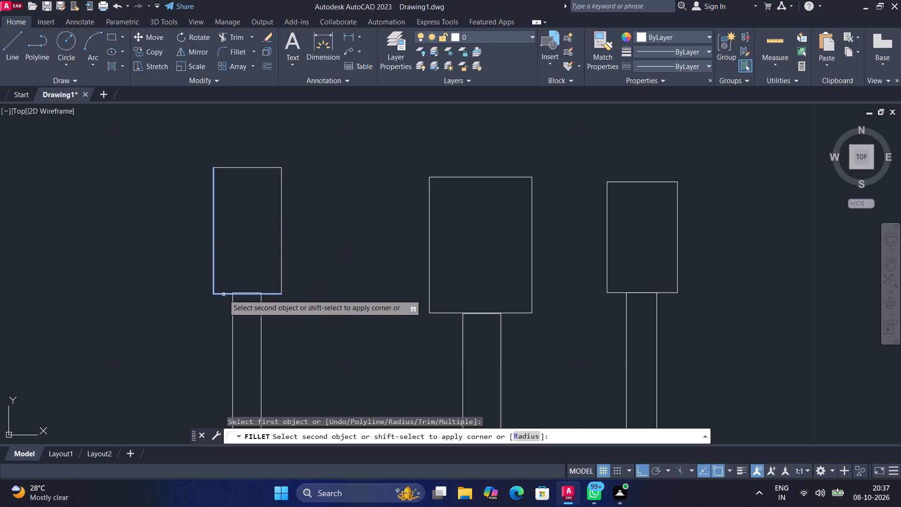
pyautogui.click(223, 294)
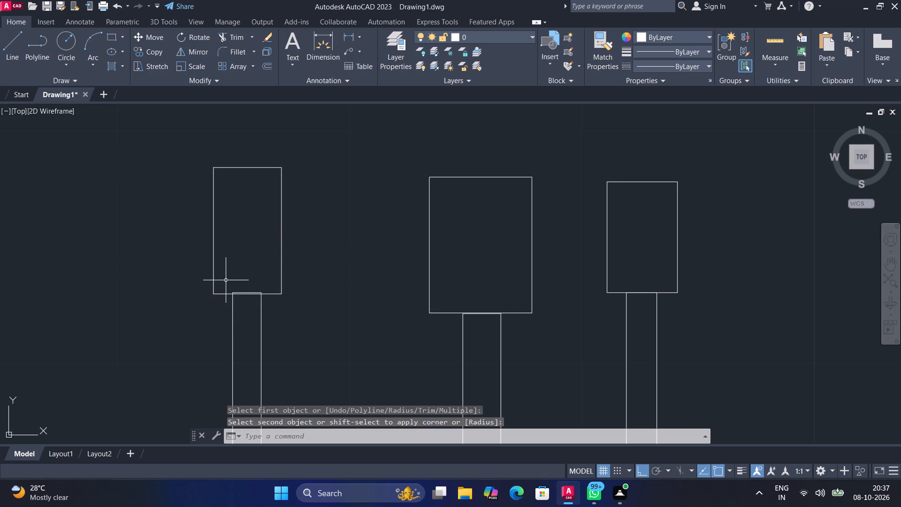
# Fillet the leftmost head's lower-left corner, trying radius 20 and 5 before applying radius 1.
pyautogui.click(233, 49)
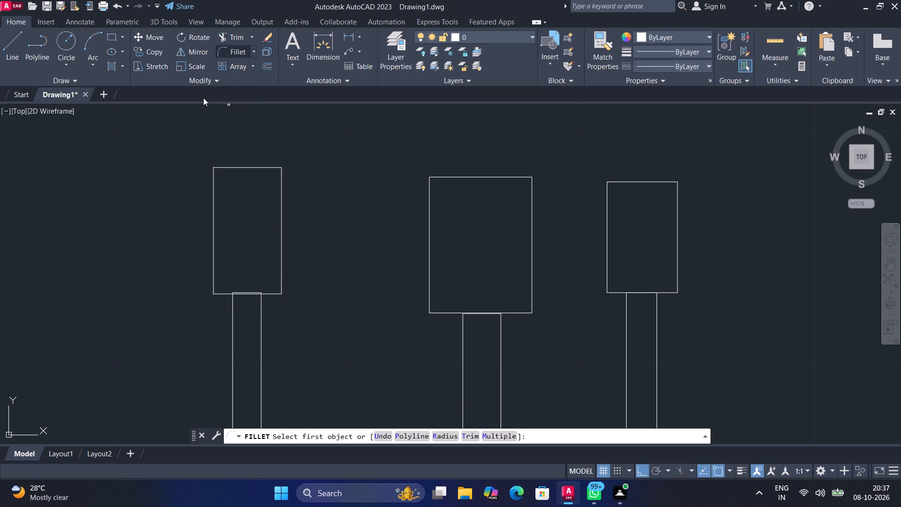
pyautogui.click(212, 213)
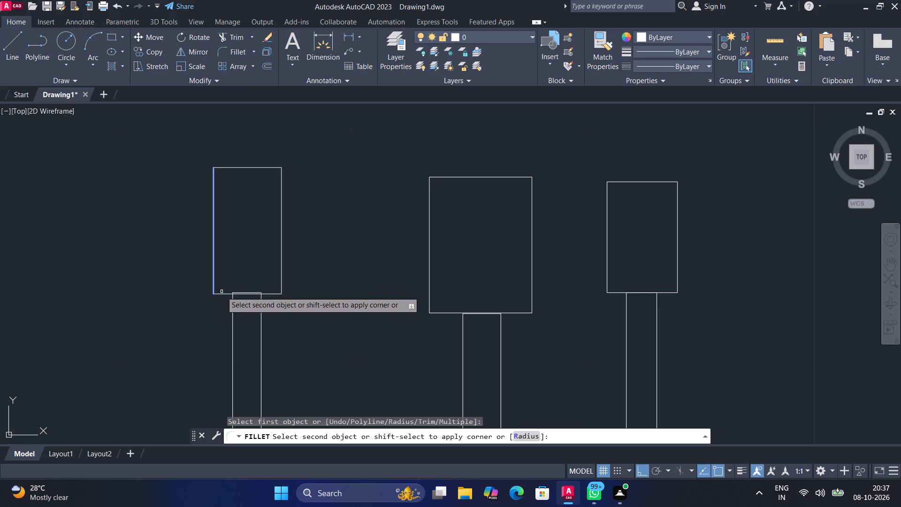
pyautogui.press('r')
pyautogui.press('Return')
pyautogui.write('20')
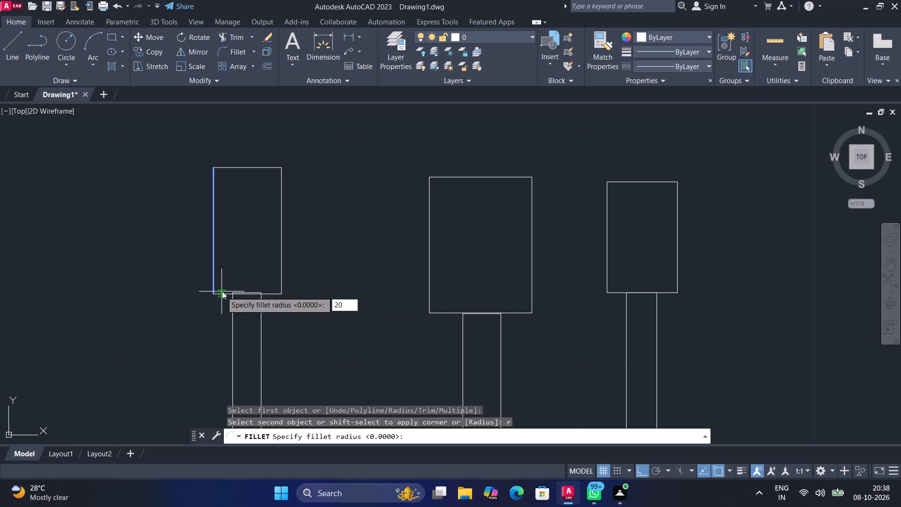
pyautogui.press('Return')
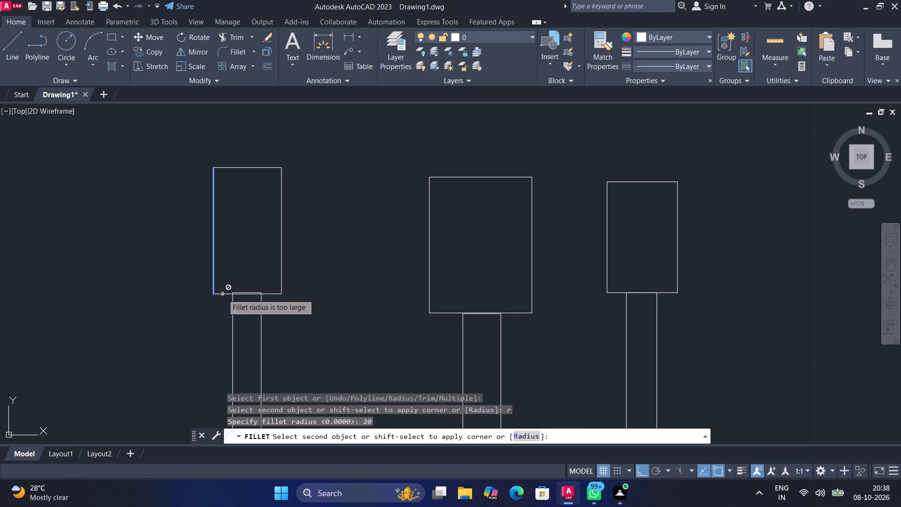
pyautogui.click(527, 436)
pyautogui.press('5')
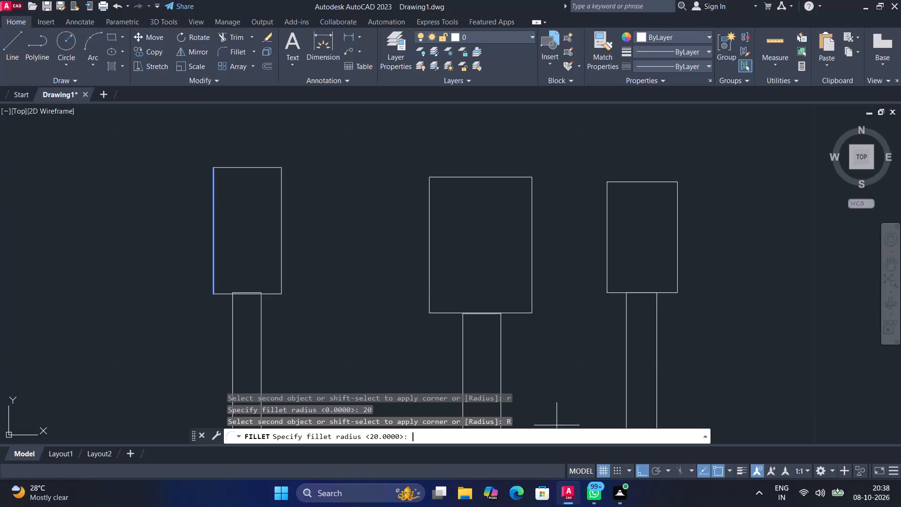
pyautogui.press('Return')
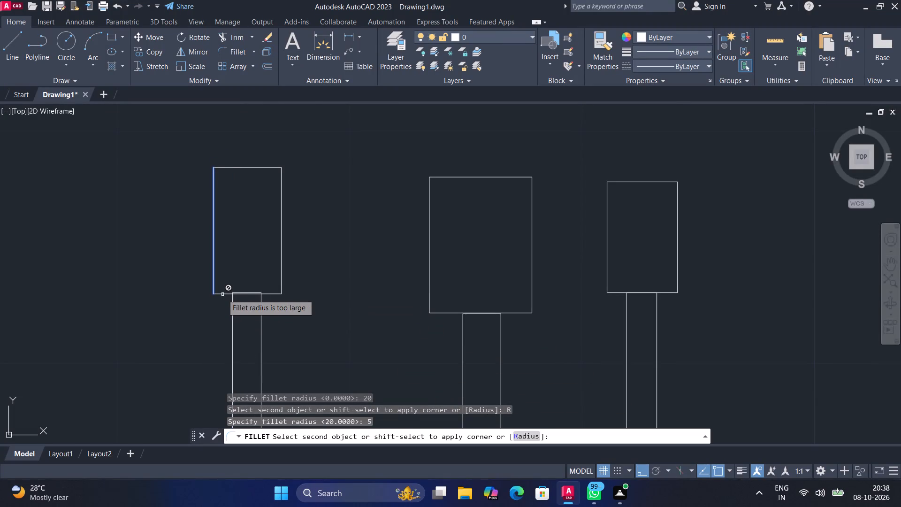
pyautogui.scroll(3, 222, 294)
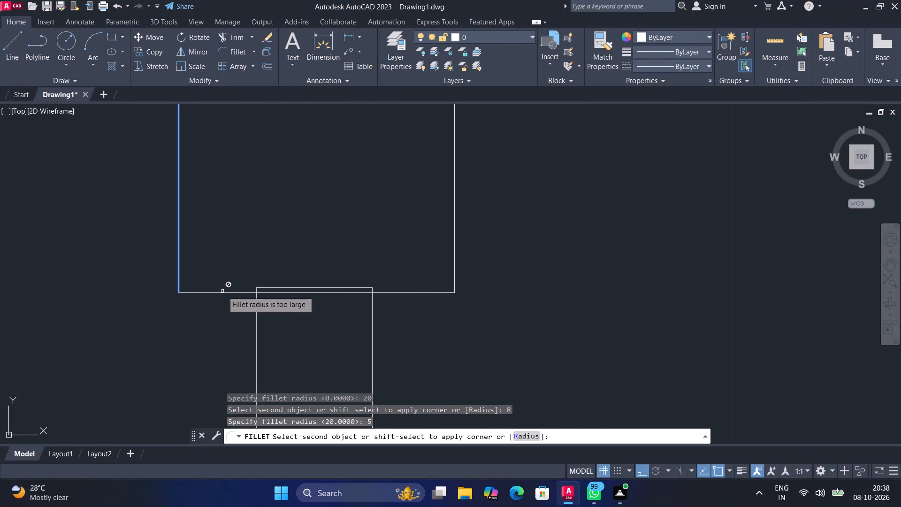
pyautogui.click(520, 432)
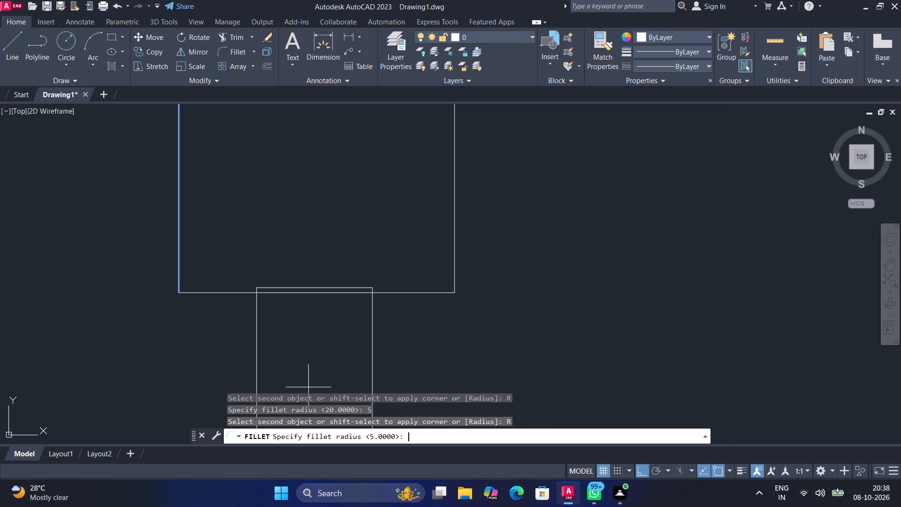
pyautogui.press('1')
pyautogui.press('Return')
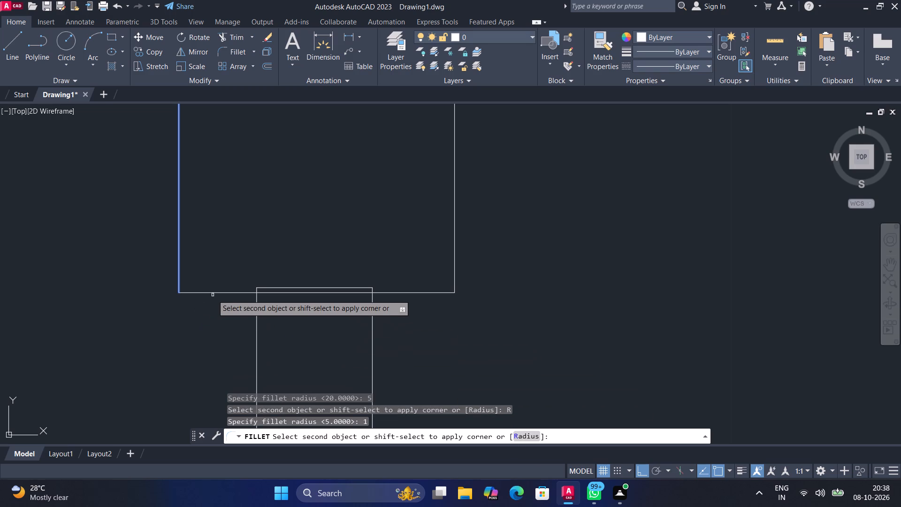
pyautogui.click(213, 294)
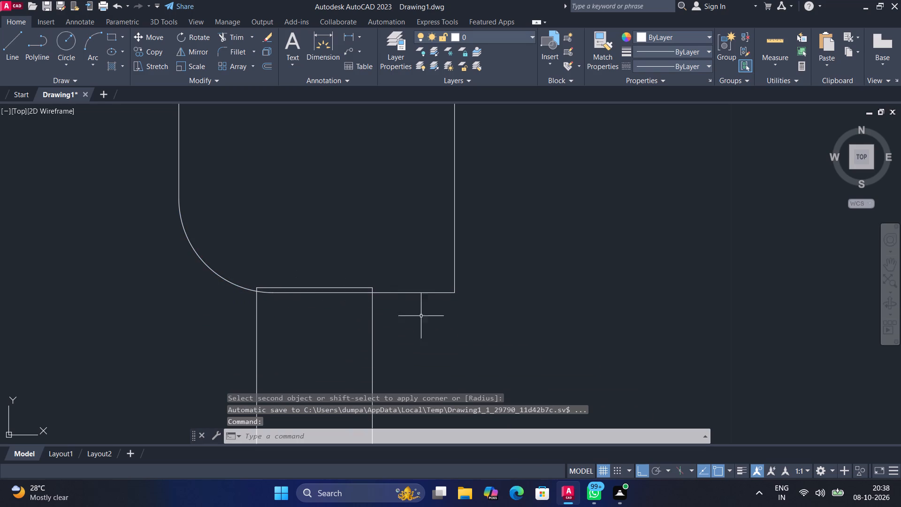
# Fillet the leftmost head's lower-right corner with the same radius of 1.
pyautogui.click(229, 48)
pyautogui.click(420, 292)
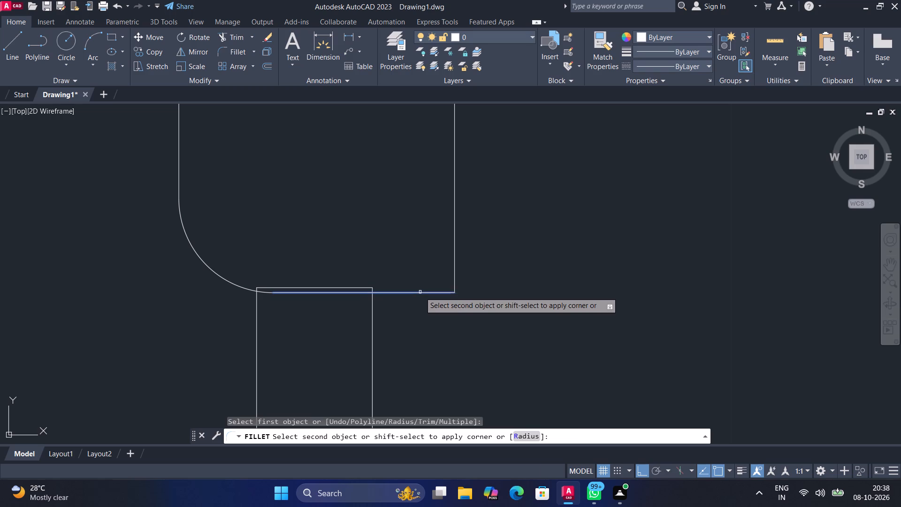
pyautogui.click(454, 264)
# Fillet both bottom corners of the middle head with radius 1, turning on the Multiple option for the lower-right corner.
pyautogui.scroll(-1, 460, 265)
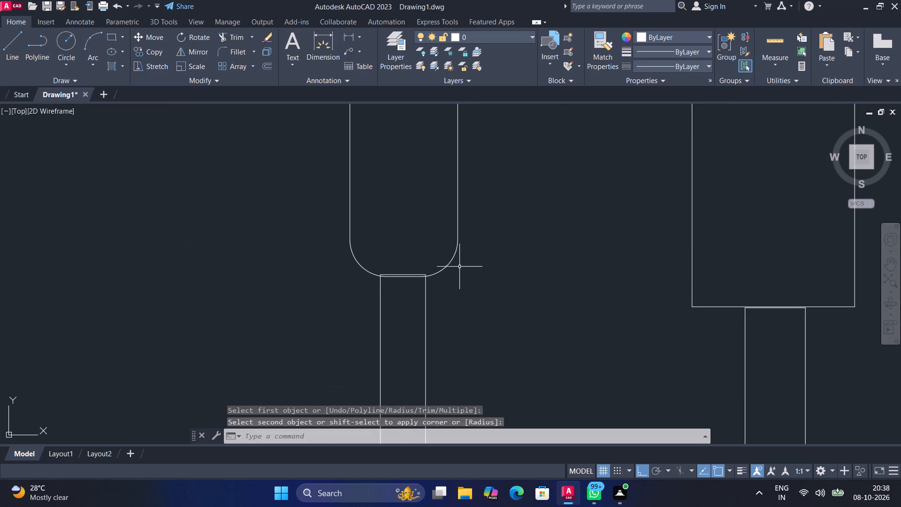
pyautogui.scroll(-1, 459, 267)
pyautogui.moveTo(555, 284); pyautogui.dragTo(407, 380, button='middle')
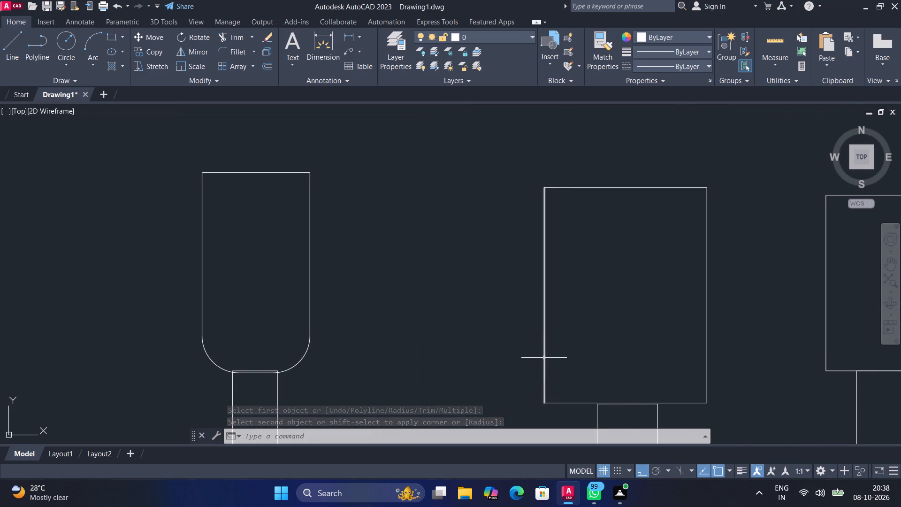
pyautogui.press('space')
pyautogui.click(544, 357)
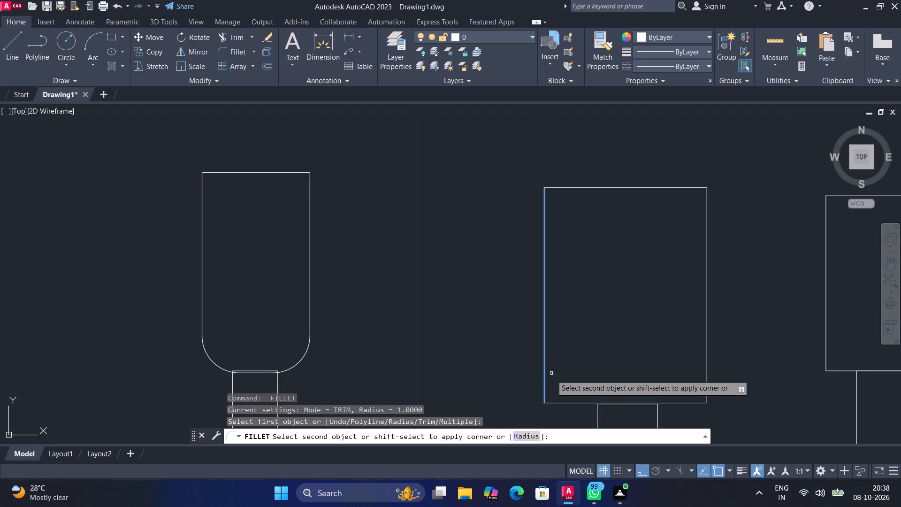
pyautogui.click(565, 403)
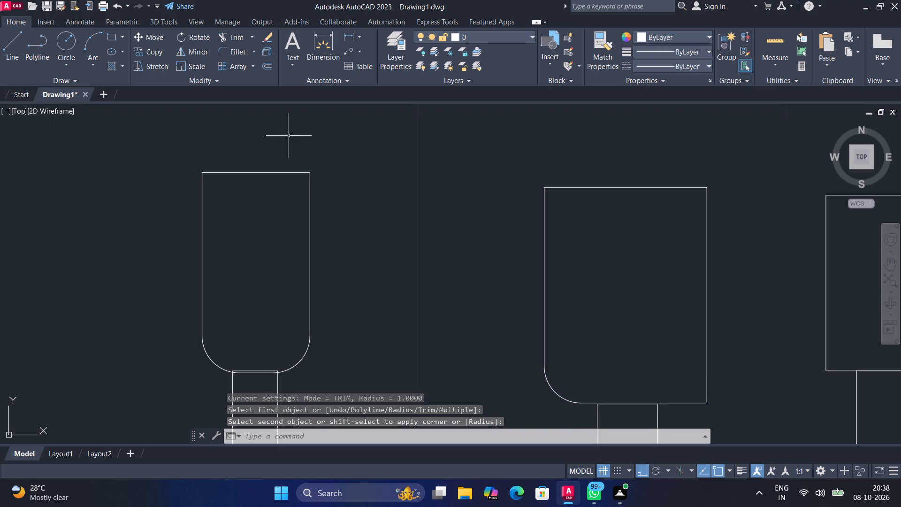
pyautogui.click(239, 56)
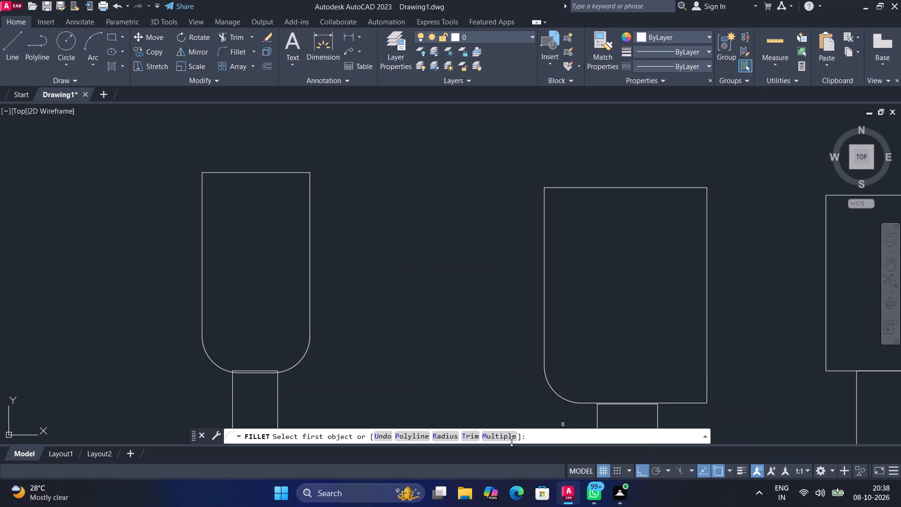
pyautogui.click(512, 441)
pyautogui.click(508, 432)
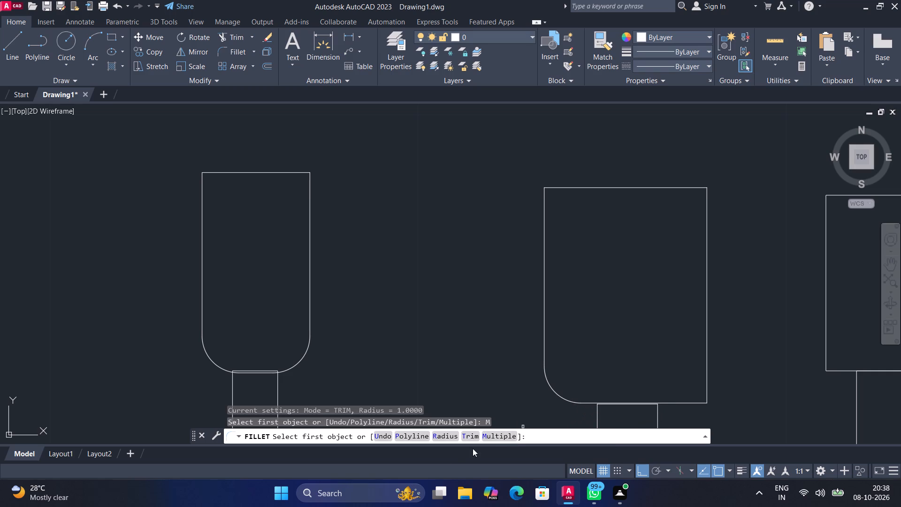
pyautogui.click(488, 434)
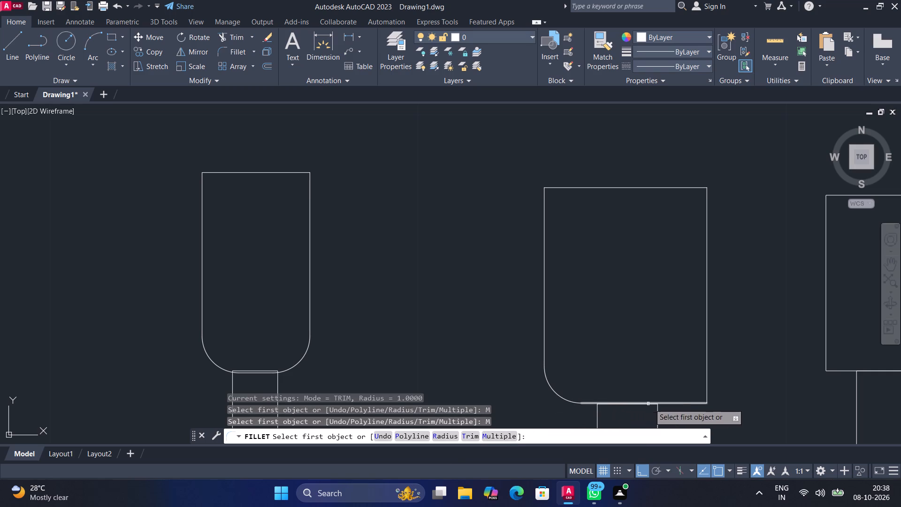
pyautogui.click(686, 404)
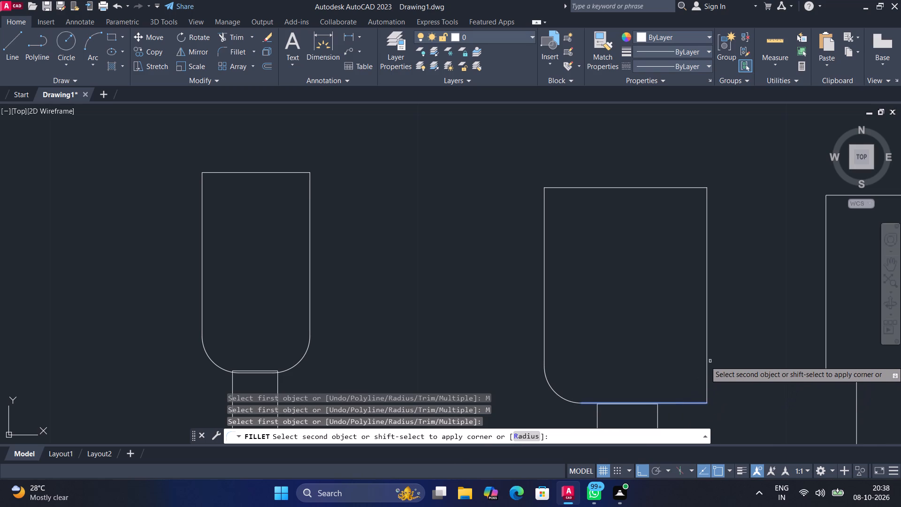
pyautogui.click(706, 361)
# Fillet the rightmost head's lower-left corner with radius 1.
pyautogui.moveTo(722, 361); pyautogui.dragTo(722, 360, button='middle')
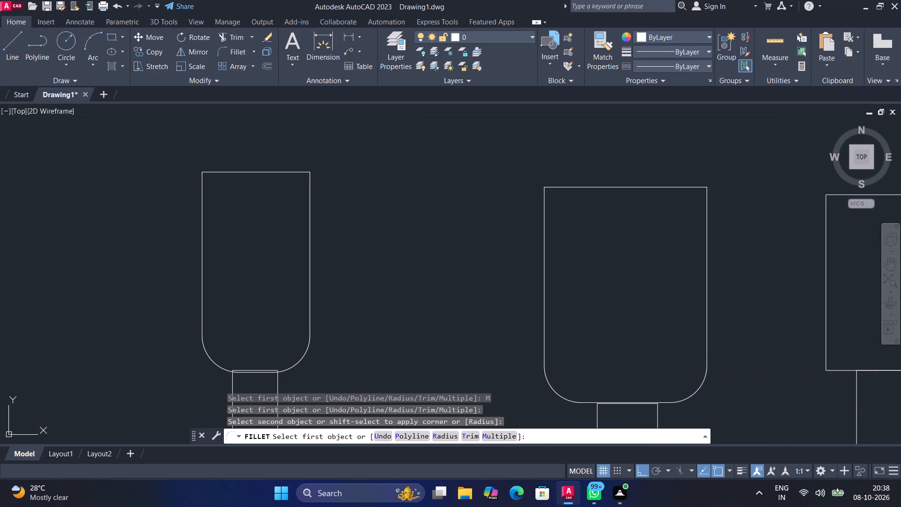
pyautogui.moveTo(722, 360); pyautogui.dragTo(566, 325, button='middle')
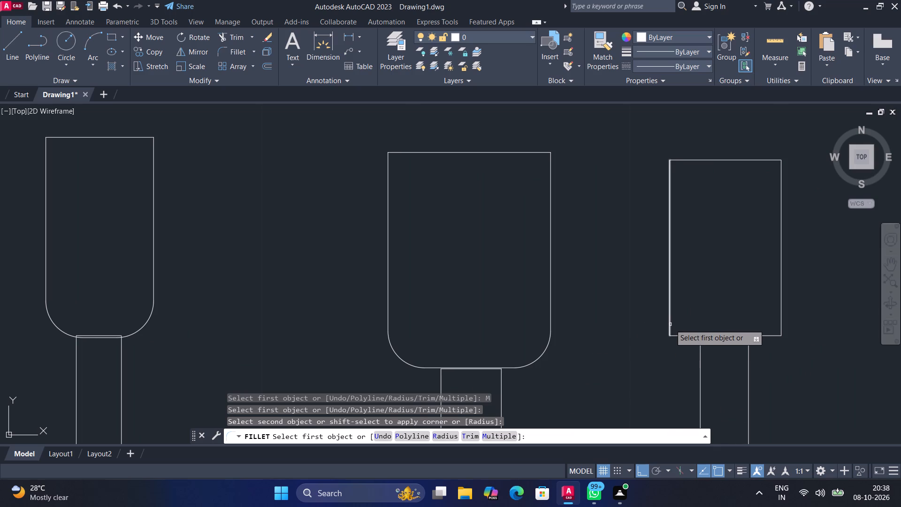
pyautogui.click(670, 324)
pyautogui.click(678, 335)
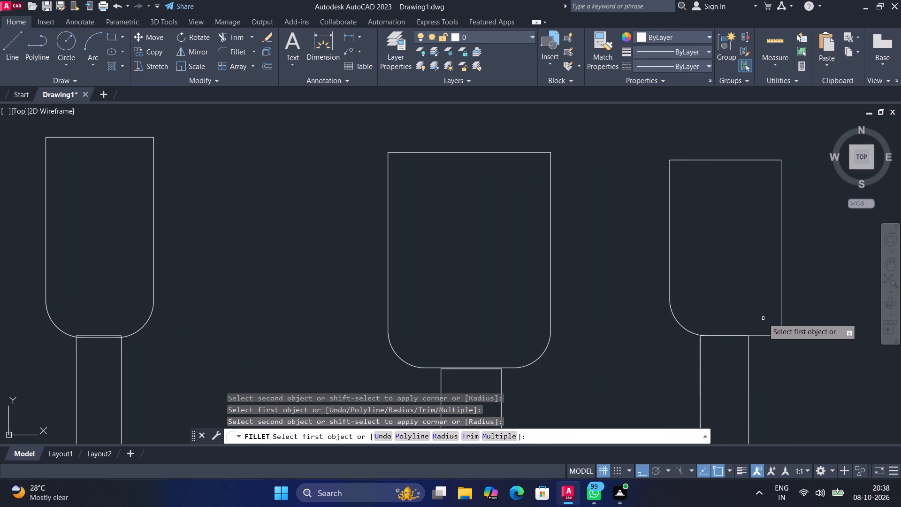
# Fillet the rightmost head's lower-right corner with the same radius of 1 and finish the Fillet command.
pyautogui.click(769, 336)
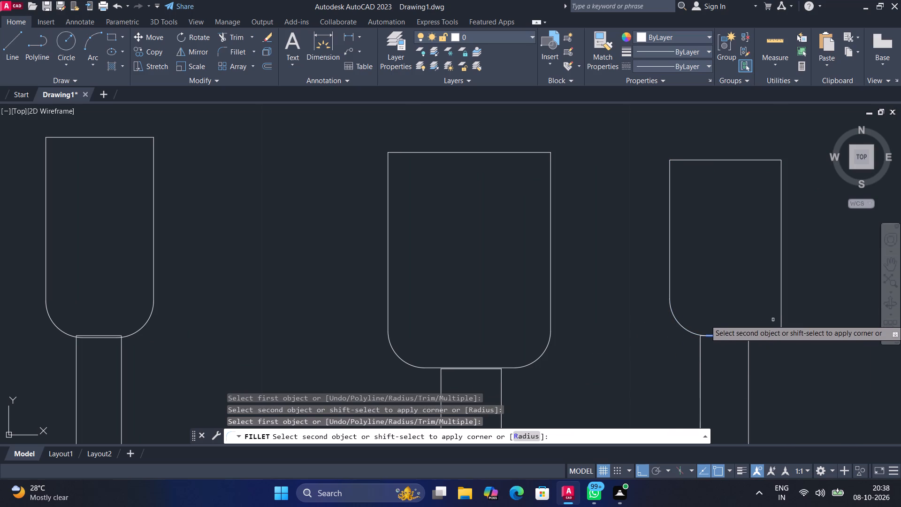
pyautogui.click(781, 309)
pyautogui.scroll(-2, 782, 324)
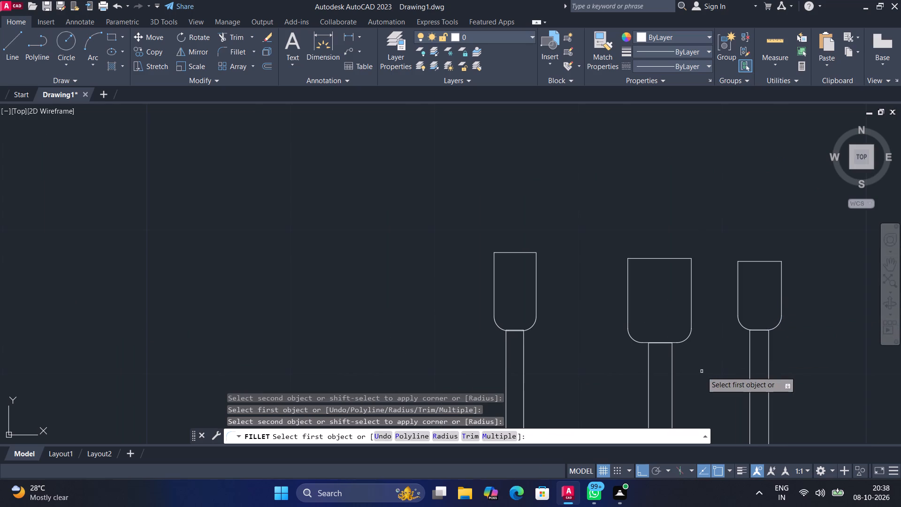
pyautogui.moveTo(702, 371); pyautogui.dragTo(669, 282, button='middle')
pyautogui.scroll(-2, 661, 266)
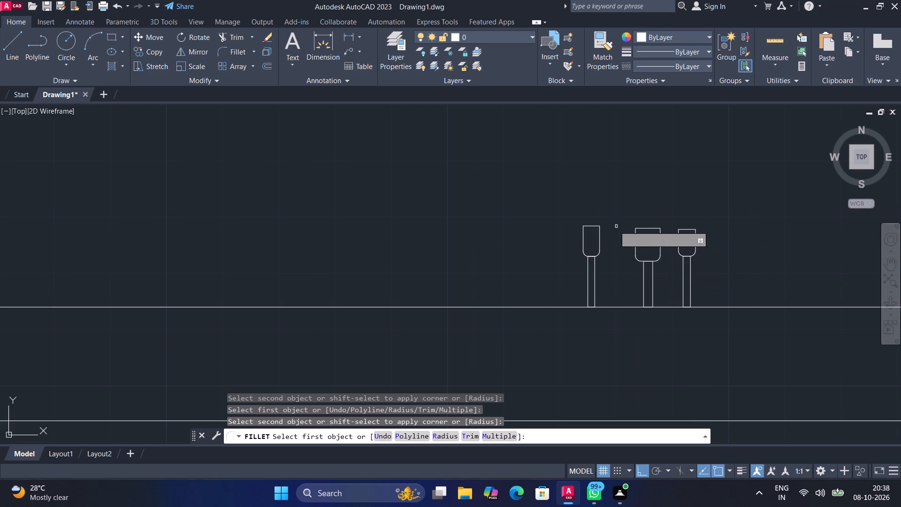
pyautogui.scroll(-3, 595, 226)
pyautogui.moveTo(713, 221); pyautogui.dragTo(575, 241, button='middle')
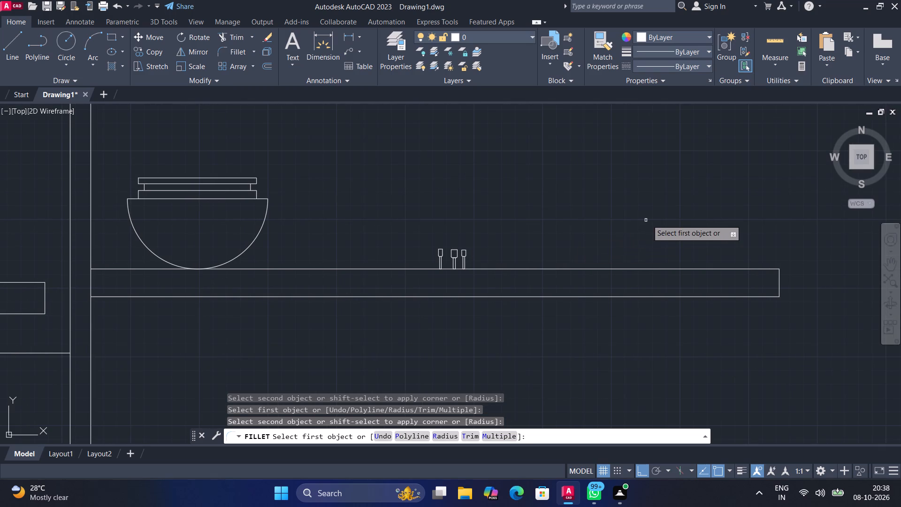
pyautogui.scroll(-2, 647, 219)
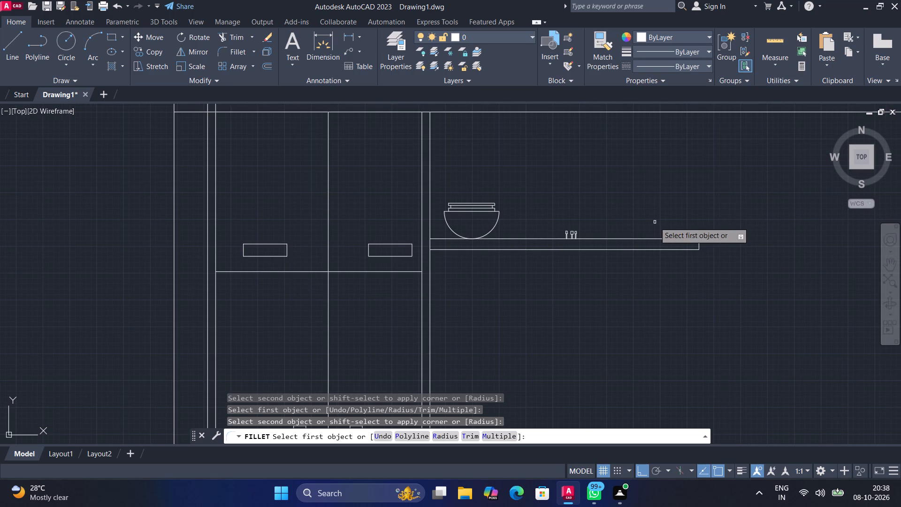
pyautogui.scroll(-2, 655, 222)
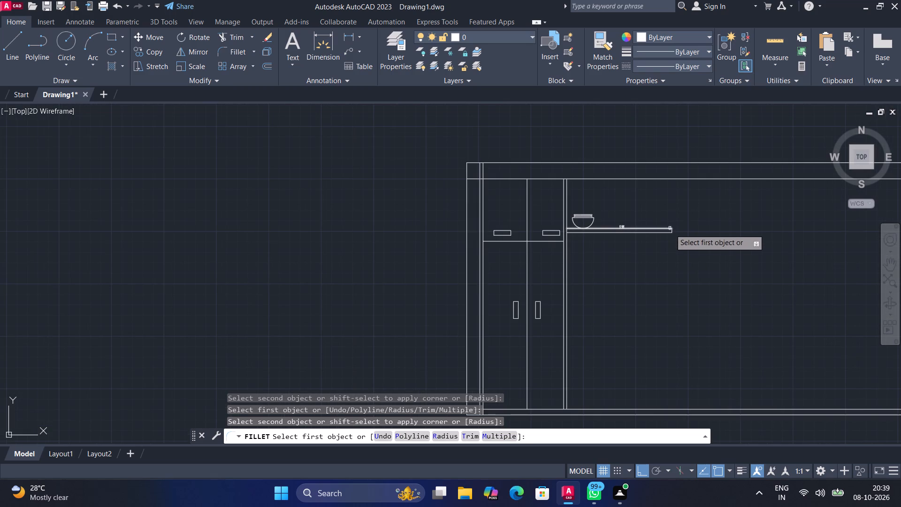
pyautogui.moveTo(681, 235); pyautogui.dragTo(573, 283, button='middle')
pyautogui.scroll(3, 497, 300)
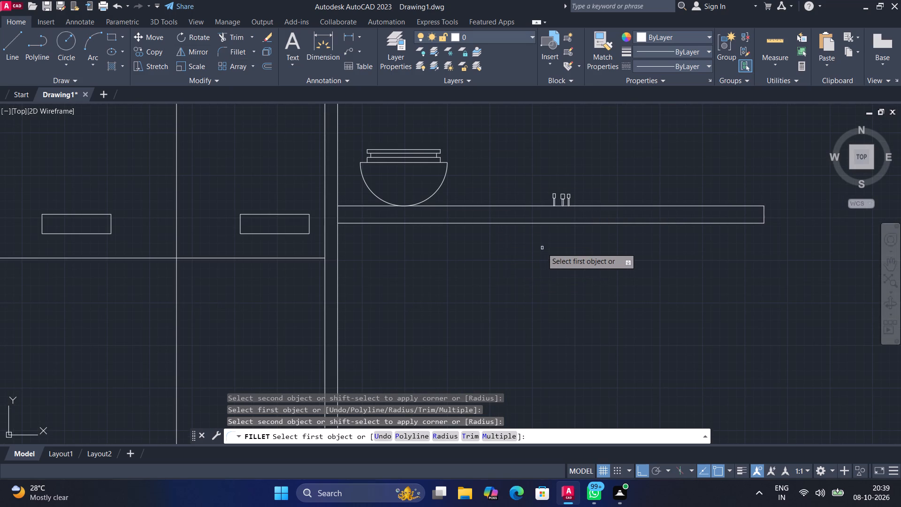
pyautogui.write('sc')
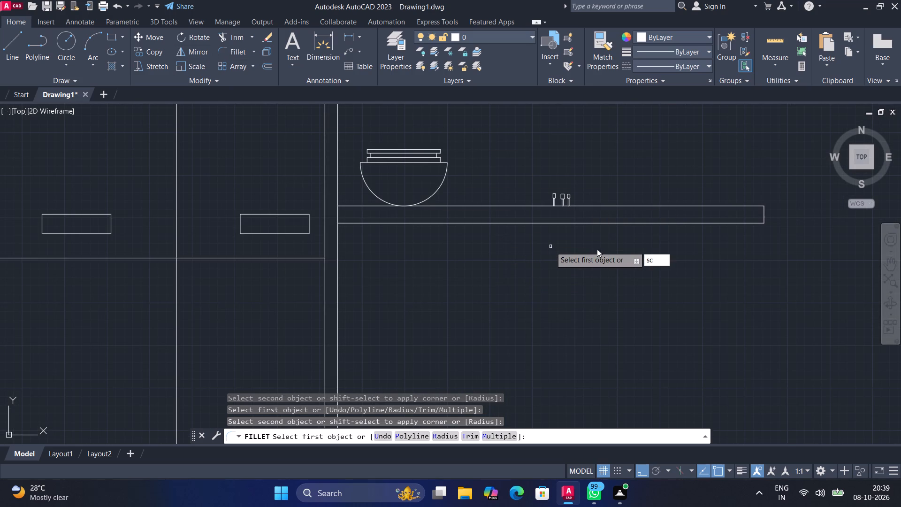
pyautogui.press('Escape')
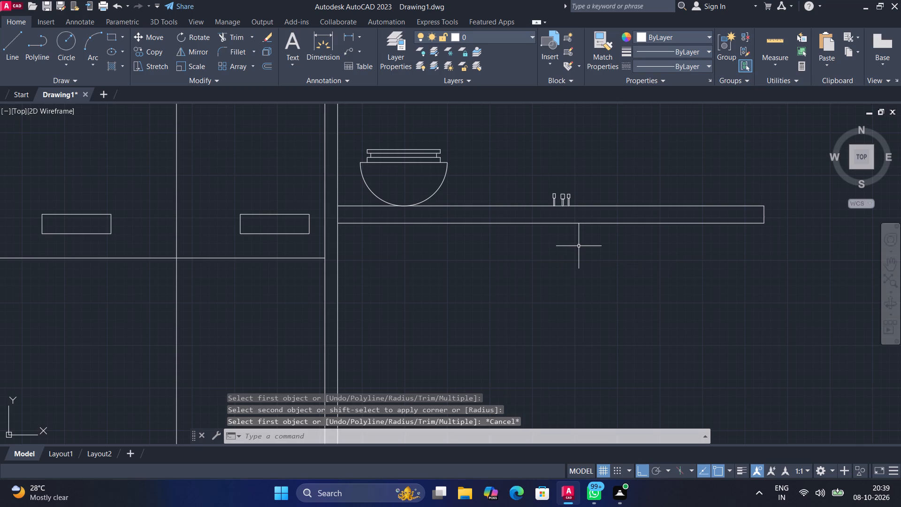
# Scale up all three stemmed objects on the shelf slightly, using a base point between the leftmost and middle heads.
pyautogui.write('sc')
pyautogui.click(618, 272)
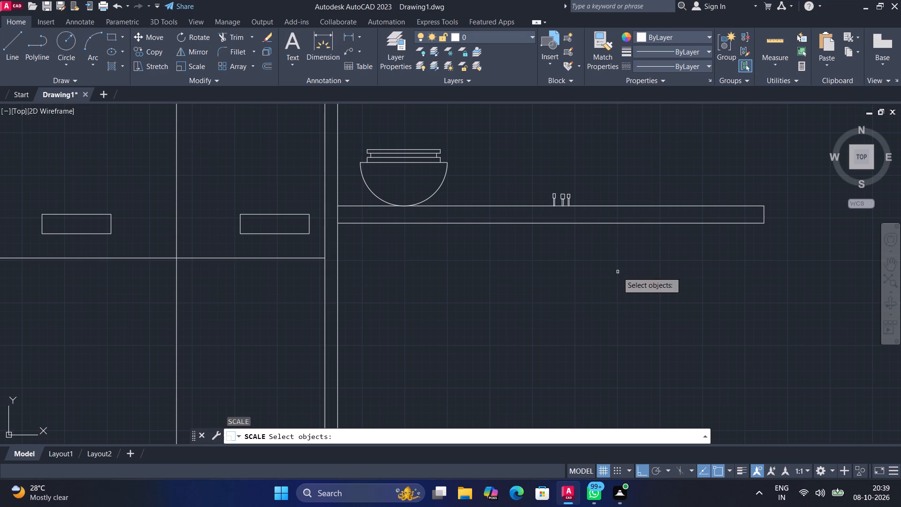
pyautogui.click(585, 197)
pyautogui.click(580, 196)
pyautogui.moveTo(577, 197); pyautogui.dragTo(571, 199)
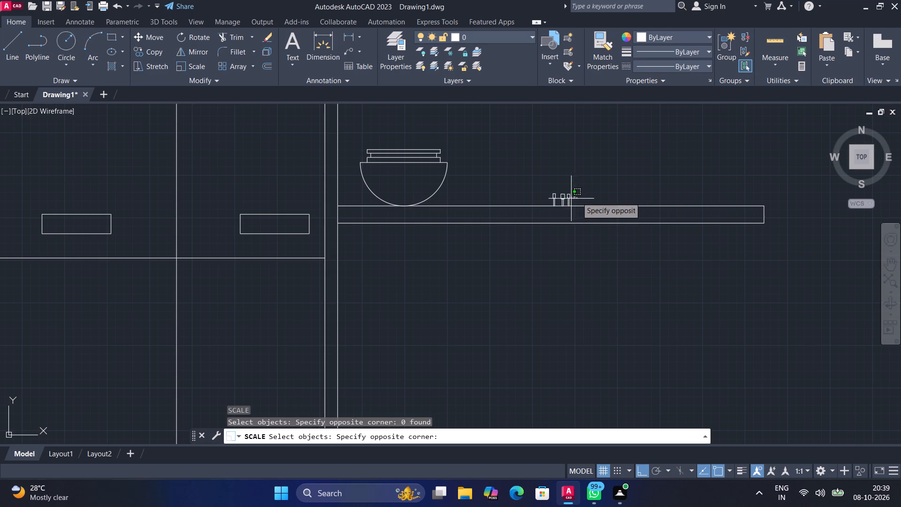
pyautogui.moveTo(571, 199); pyautogui.dragTo(550, 196)
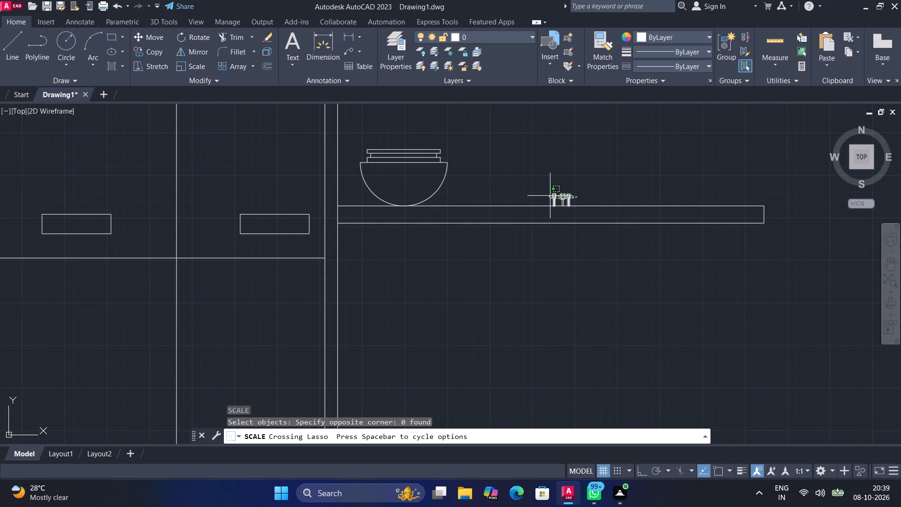
pyautogui.moveTo(550, 196); pyautogui.dragTo(571, 198)
pyautogui.moveTo(571, 198); pyautogui.dragTo(558, 196)
pyautogui.moveTo(558, 196); pyautogui.dragTo(556, 196)
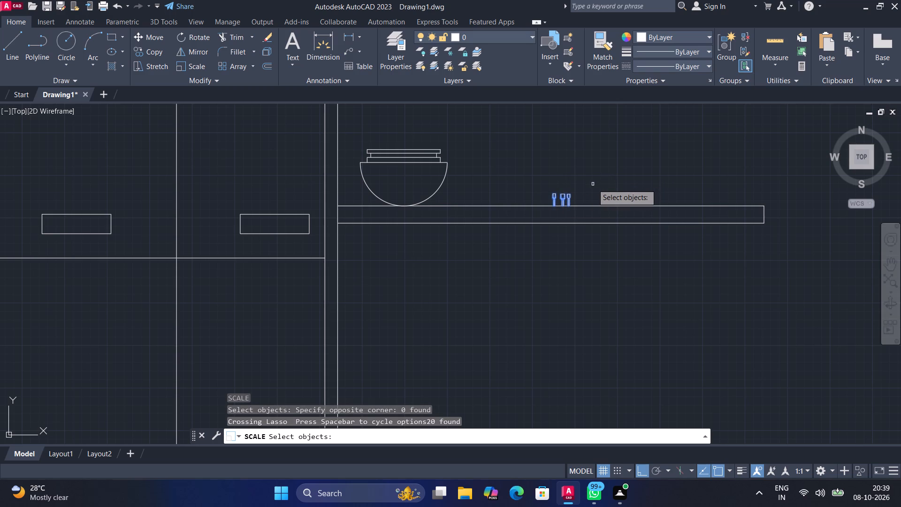
pyautogui.scroll(5, 583, 195)
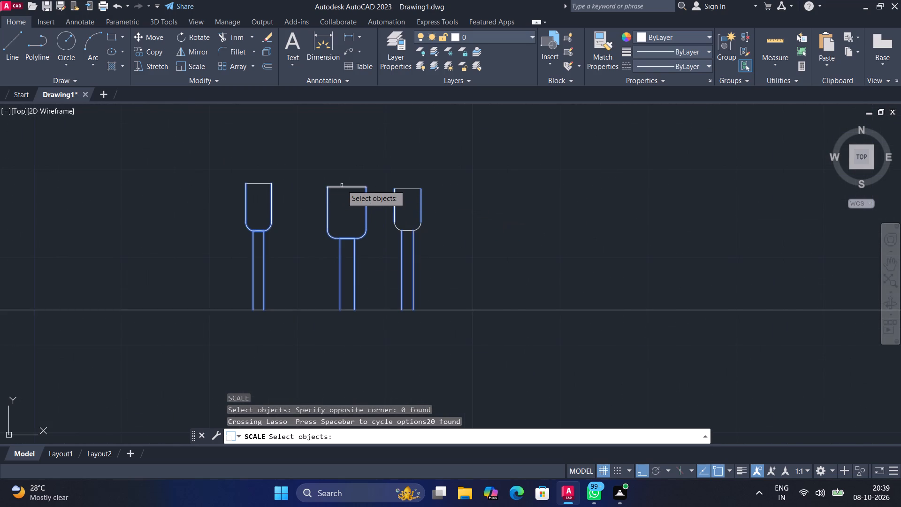
pyautogui.click(343, 185)
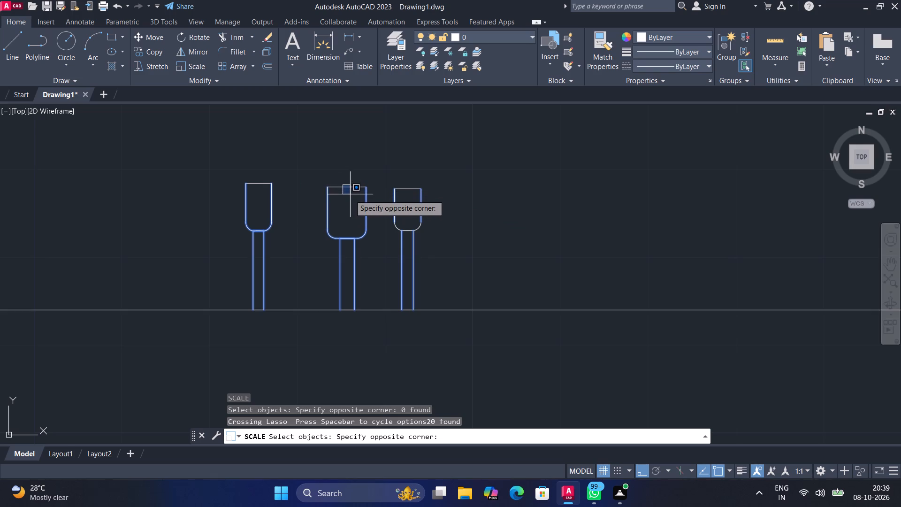
pyautogui.click(351, 197)
pyautogui.click(348, 188)
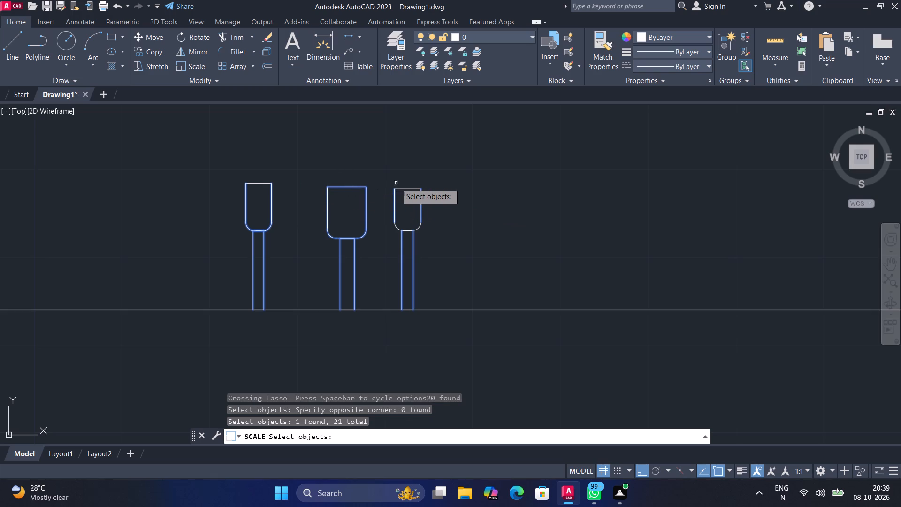
pyautogui.click(401, 188)
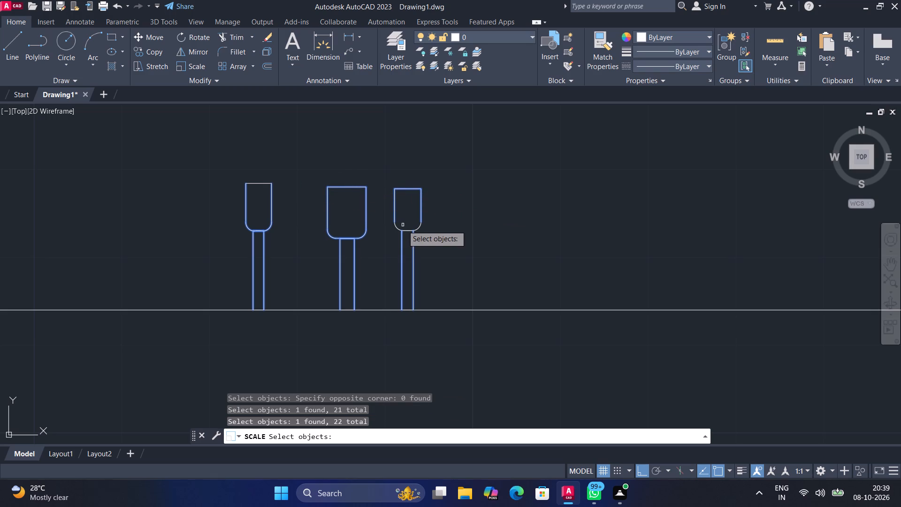
pyautogui.click(405, 231)
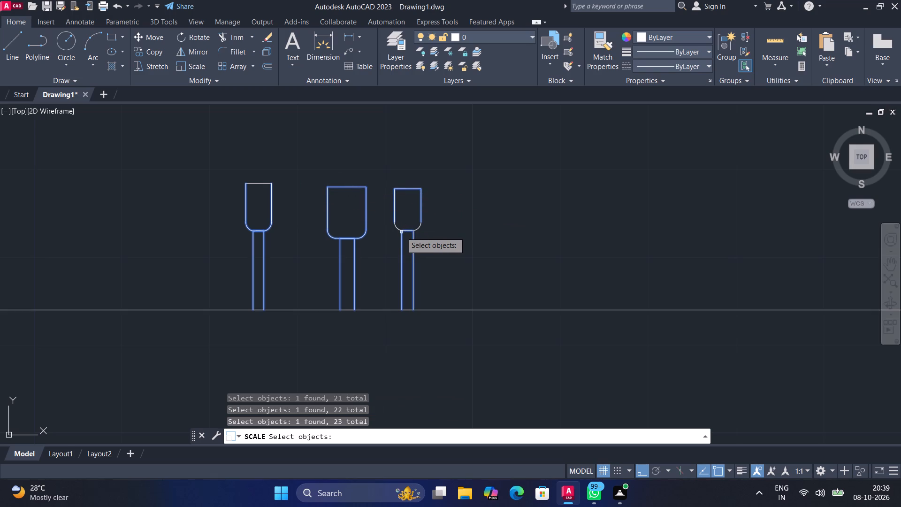
pyautogui.click(400, 231)
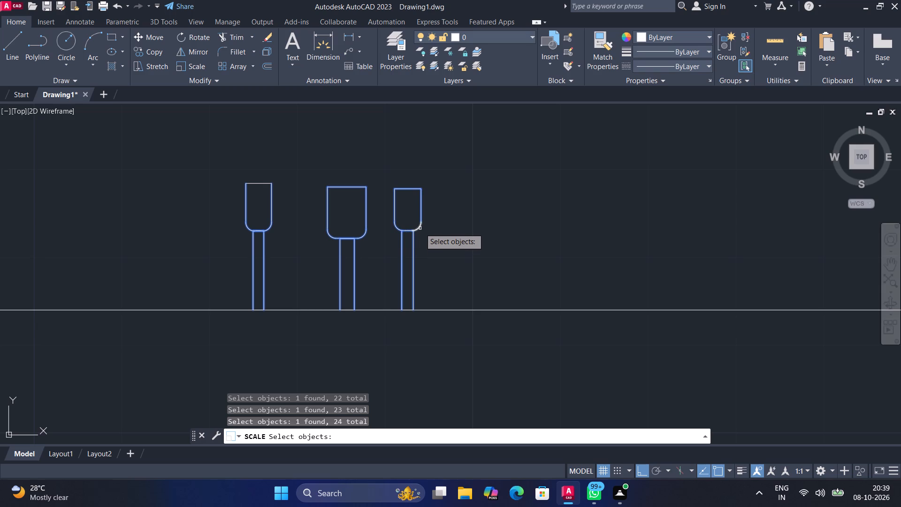
pyautogui.click(420, 228)
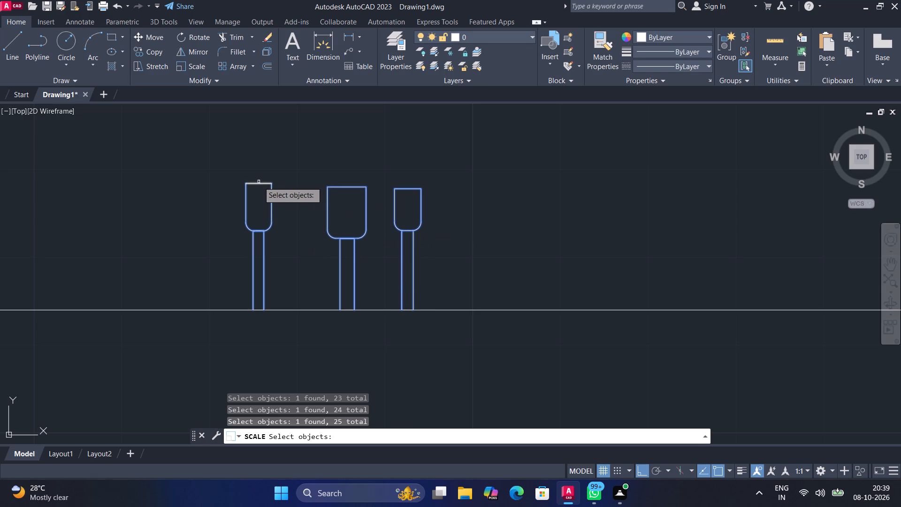
pyautogui.click(259, 182)
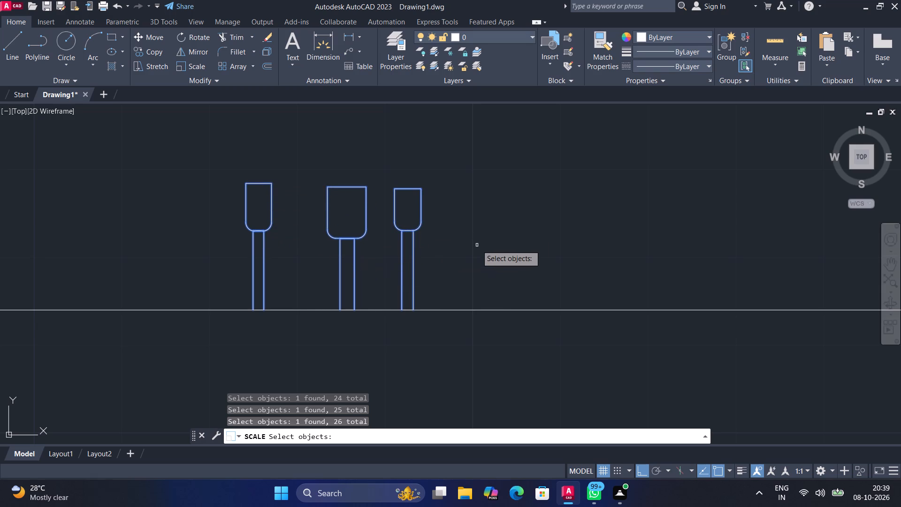
pyautogui.press('Return')
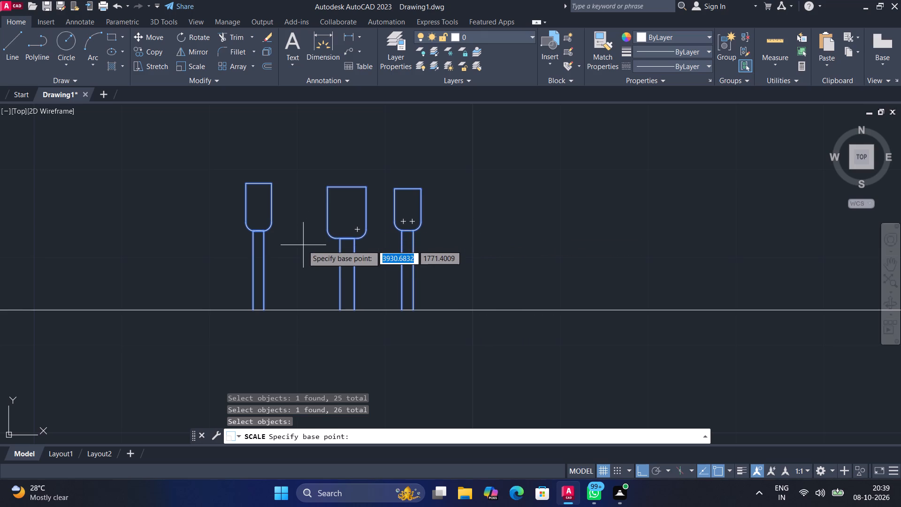
pyautogui.moveTo(303, 242); pyautogui.dragTo(427, 258)
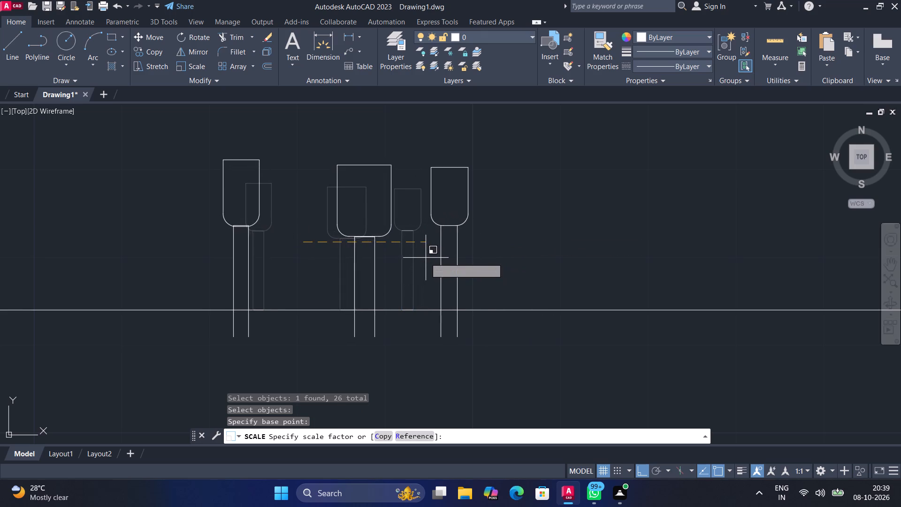
pyautogui.moveTo(427, 258); pyautogui.dragTo(450, 256)
pyautogui.scroll(-3, 450, 256)
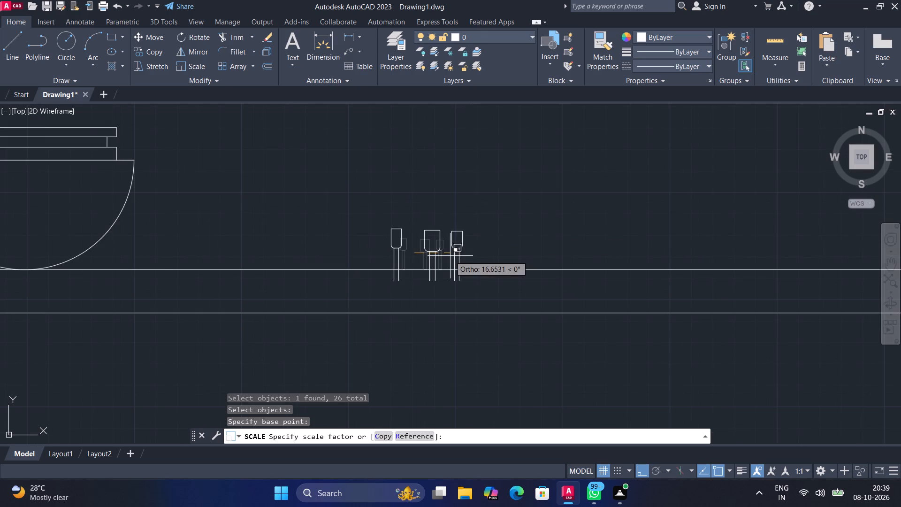
pyautogui.scroll(-1, 450, 256)
pyautogui.moveTo(451, 255); pyautogui.dragTo(459, 257)
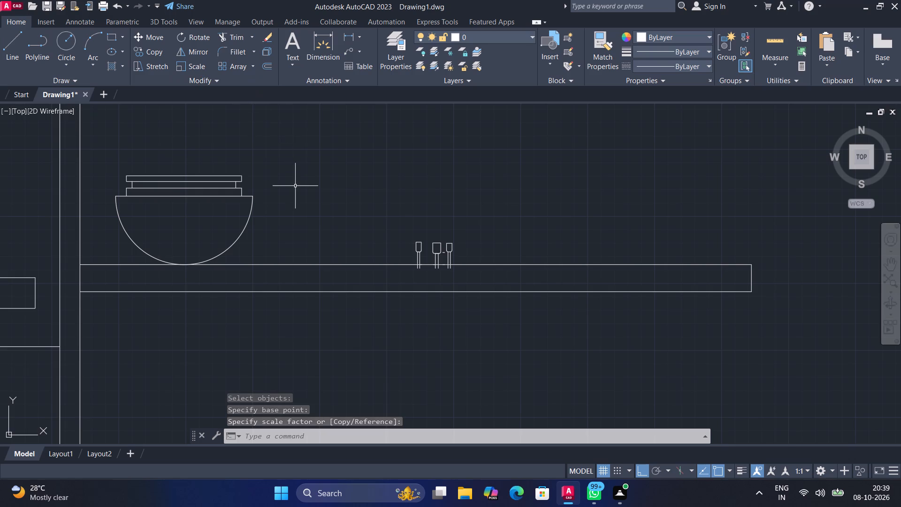
# Scale the three stemmed objects up again by a factor of about 4.9 from a base point at the middle head's bottom.
pyautogui.write('sc')
pyautogui.click(344, 211)
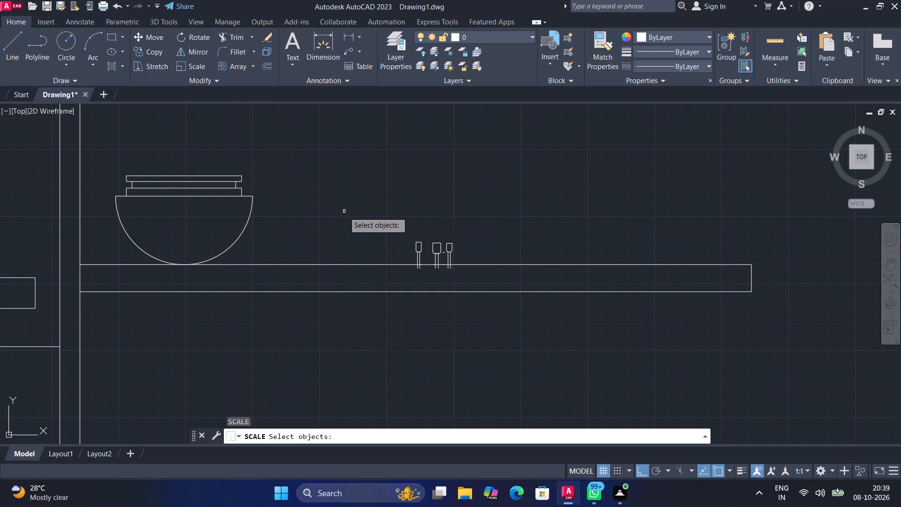
pyautogui.moveTo(353, 219); pyautogui.dragTo(442, 269)
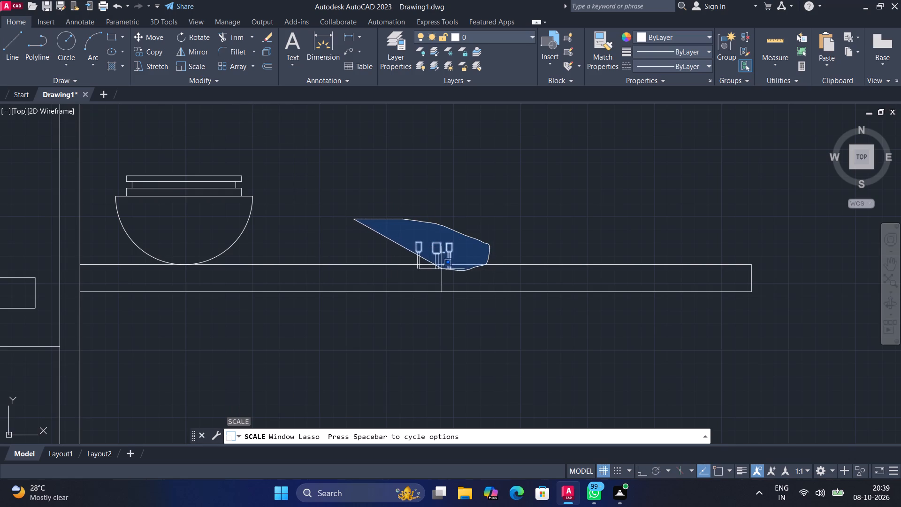
pyautogui.moveTo(442, 269); pyautogui.dragTo(417, 274)
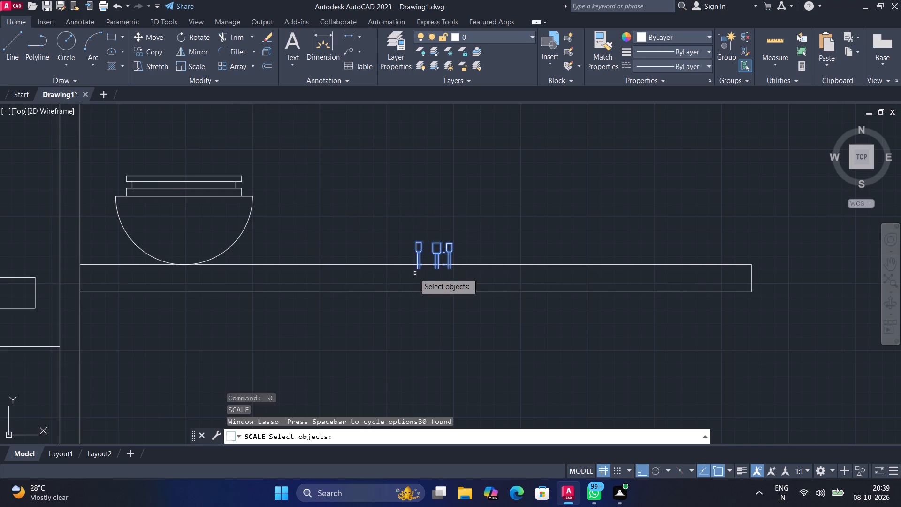
pyautogui.press('Return')
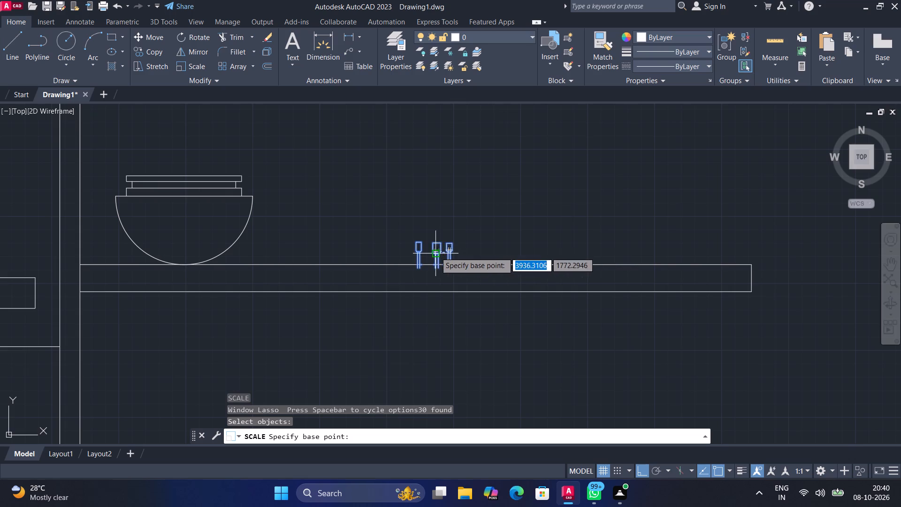
pyautogui.moveTo(435, 252); pyautogui.dragTo(515, 293)
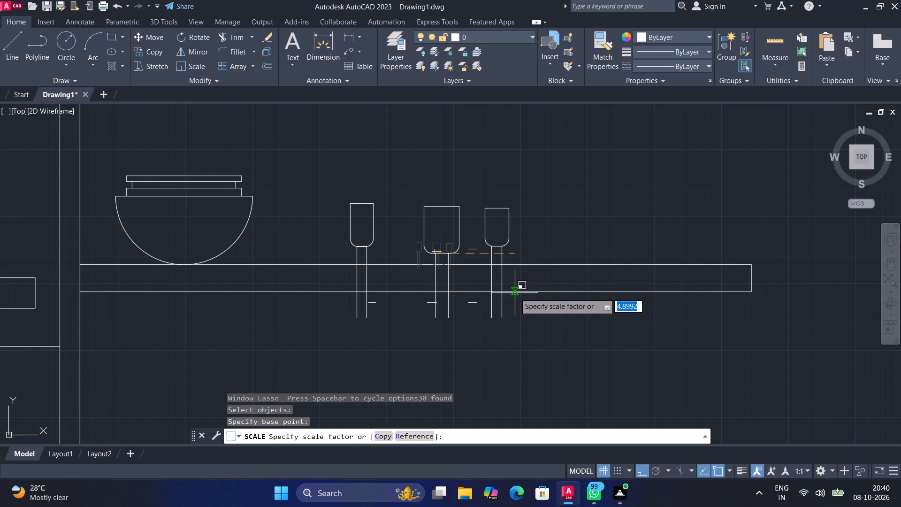
pyautogui.moveTo(515, 293); pyautogui.dragTo(515, 293)
pyautogui.click(515, 293)
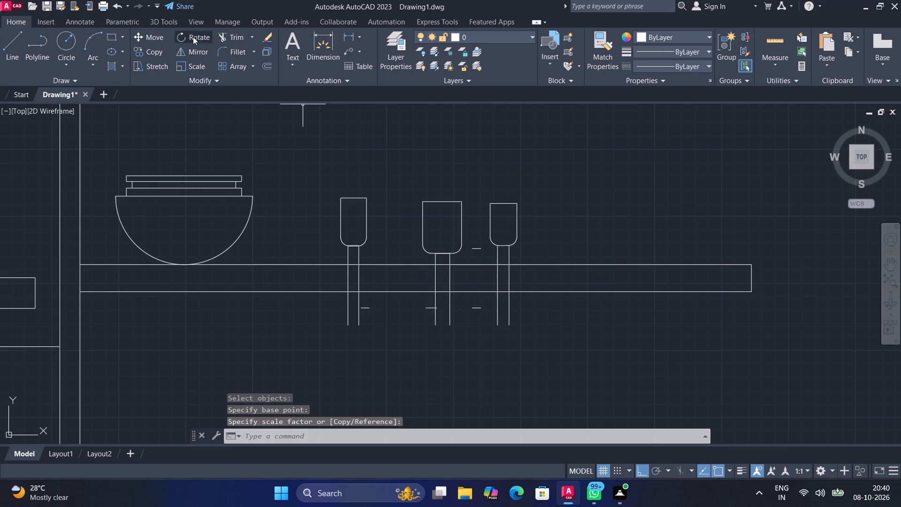
# Move all three stemmed objects straight up so their stems stand on the shelf's top edge.
pyautogui.click(145, 35)
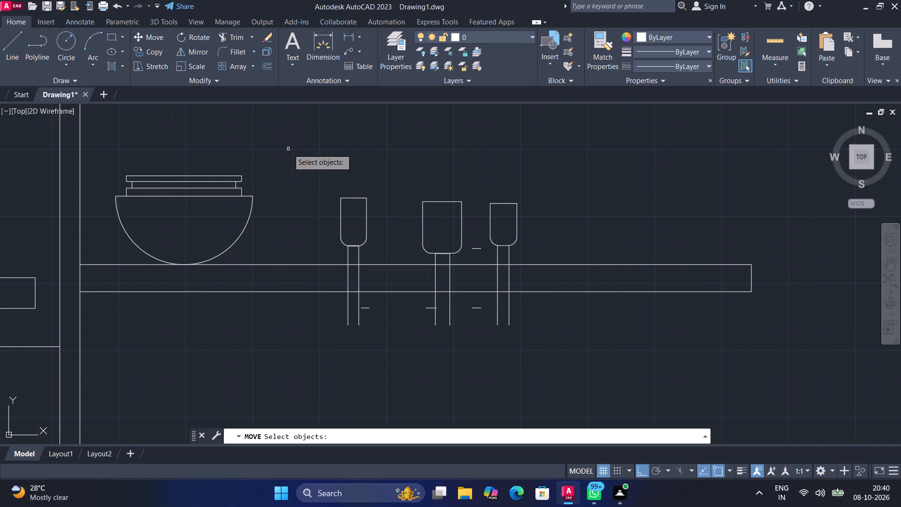
pyautogui.doubleClick(288, 149)
pyautogui.click(547, 340)
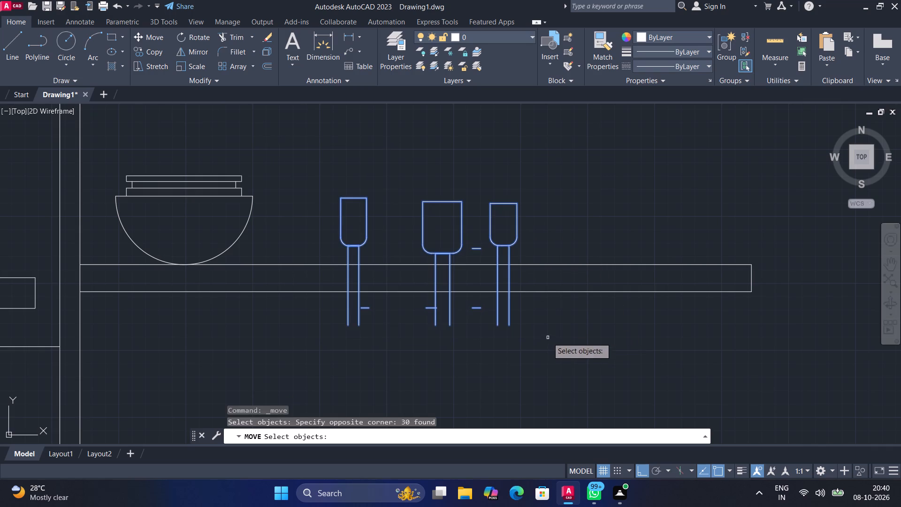
pyautogui.press('Return')
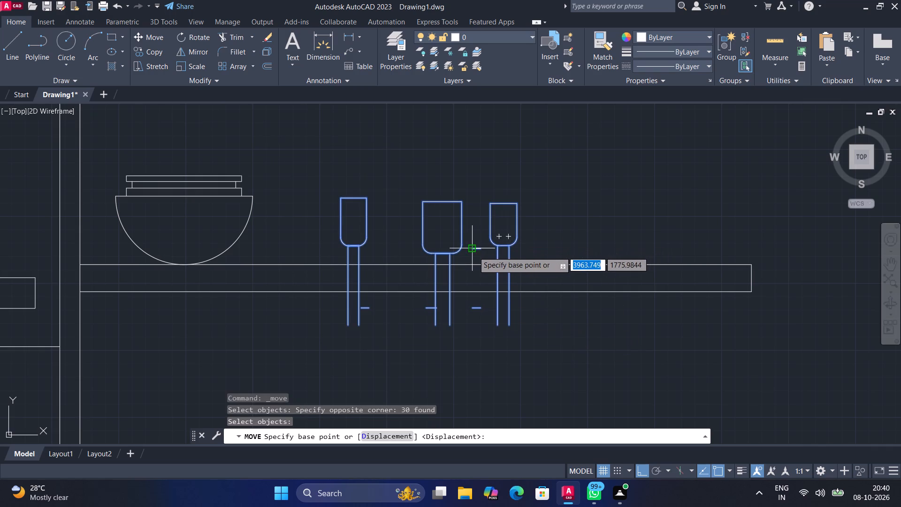
pyautogui.moveTo(474, 252); pyautogui.dragTo(483, 188)
pyautogui.click(483, 188)
pyautogui.scroll(-3, 550, 200)
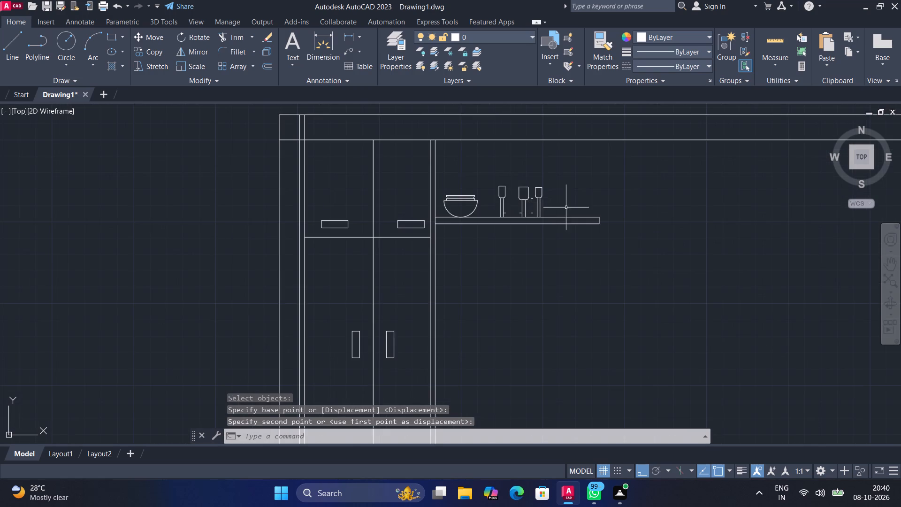
# Trim away the stray short horizontal dashes beside and between the stems of the three objects.
pyautogui.scroll(3, 572, 205)
pyautogui.click(233, 36)
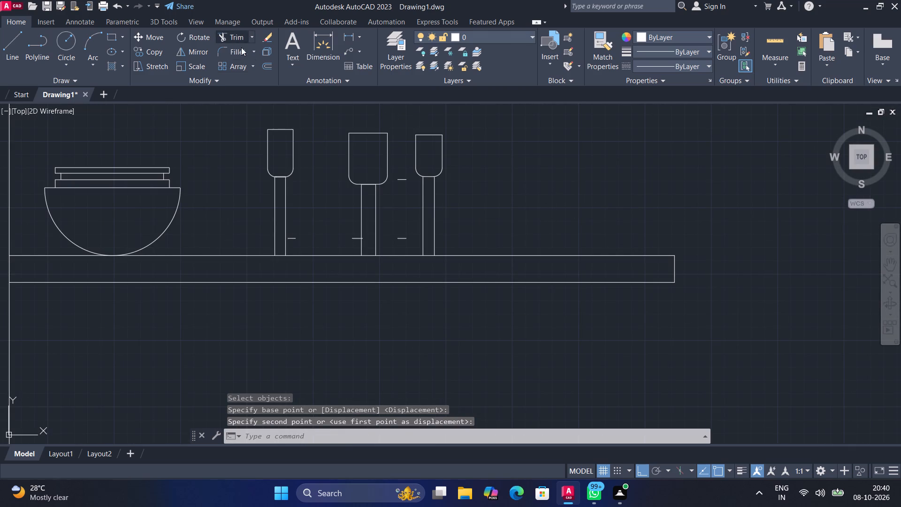
pyautogui.moveTo(291, 238); pyautogui.dragTo(301, 238)
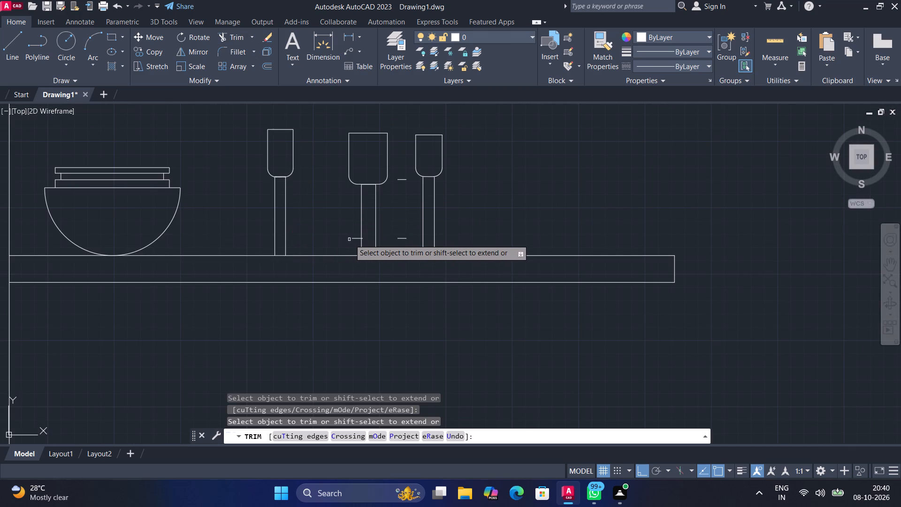
pyautogui.click(353, 238)
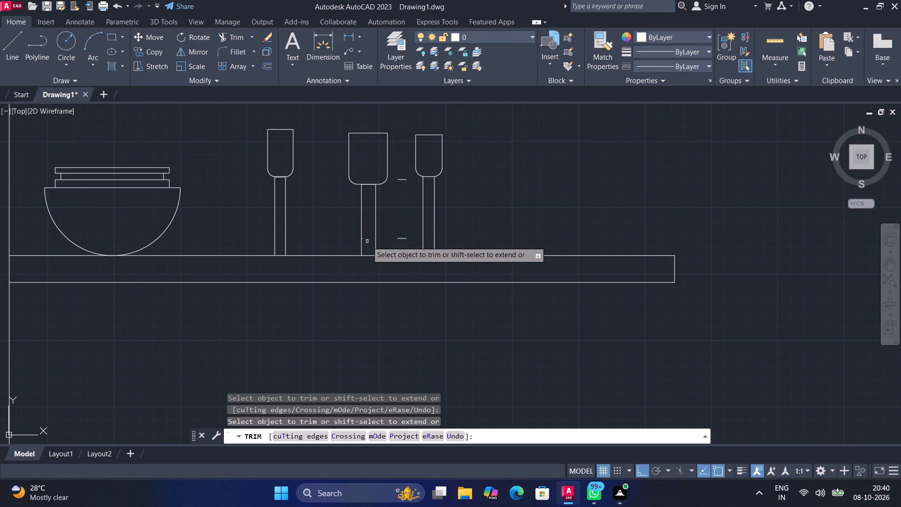
pyautogui.scroll(3, 365, 240)
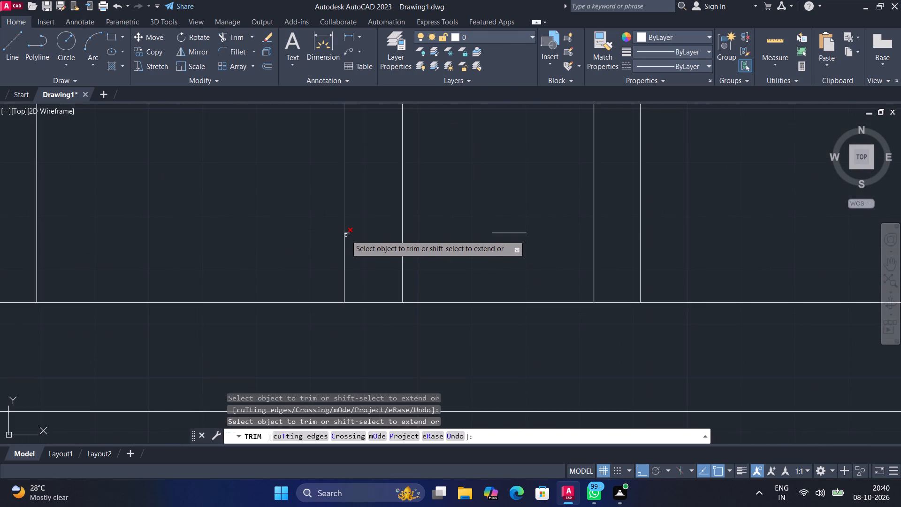
pyautogui.click(347, 234)
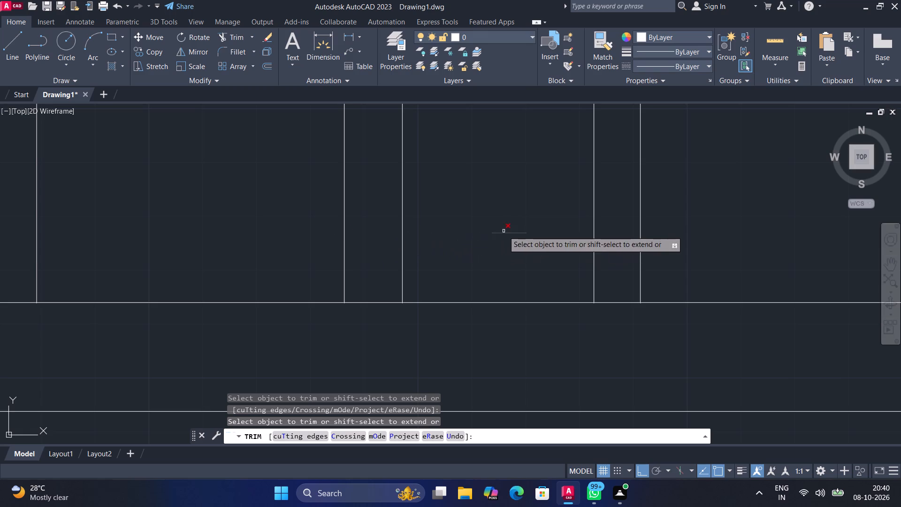
pyautogui.click(506, 233)
pyautogui.scroll(-2, 505, 232)
pyautogui.moveTo(505, 229); pyautogui.dragTo(501, 247, button='middle')
pyautogui.click(499, 156)
# Draw a second thin shelf outline about 521 long with the Line tool, below the first shelf and starting at the tall cabinet's side.
pyautogui.scroll(-2, 501, 162)
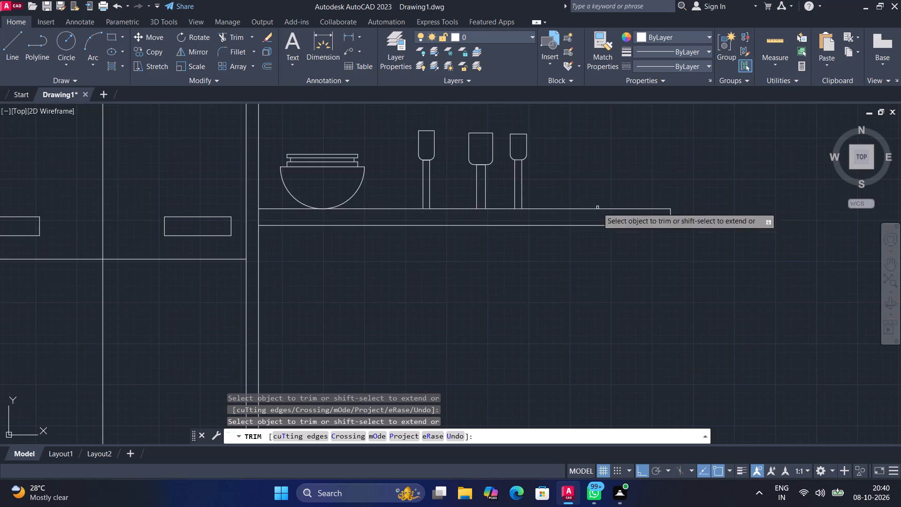
pyautogui.scroll(-2, 632, 208)
pyautogui.scroll(-2, 683, 274)
pyautogui.moveTo(691, 304); pyautogui.dragTo(519, 297, button='middle')
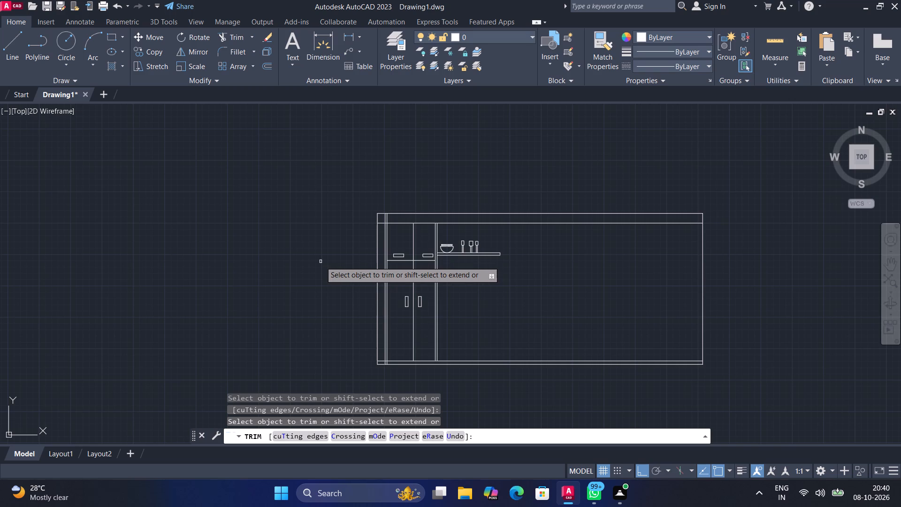
pyautogui.scroll(2, 321, 261)
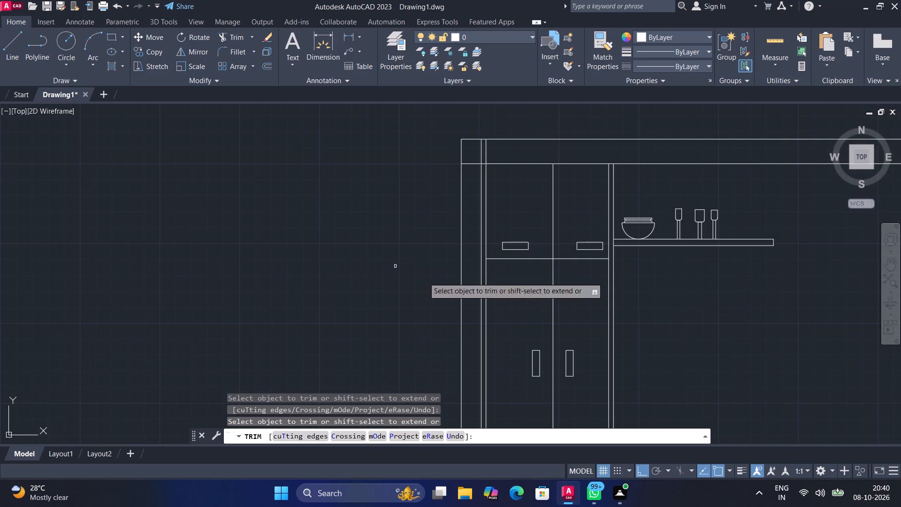
pyautogui.moveTo(669, 331); pyautogui.dragTo(590, 279, button='middle')
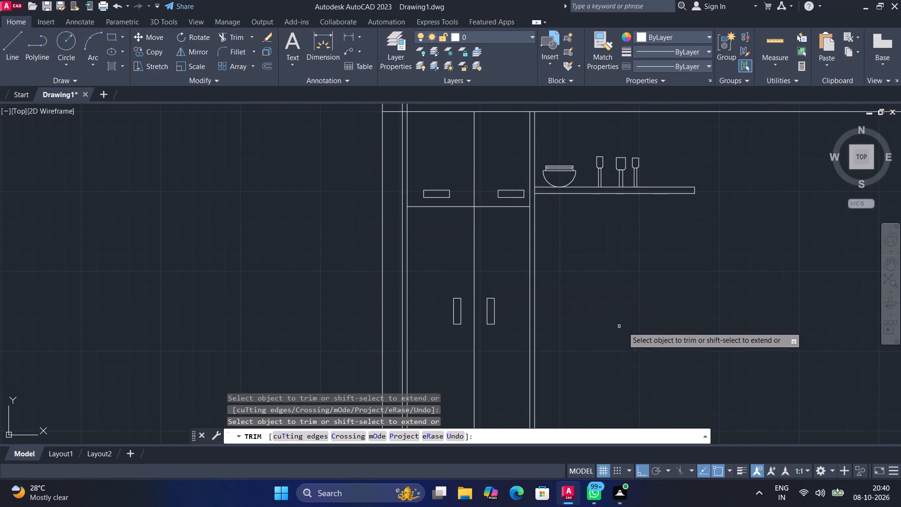
pyautogui.moveTo(626, 328); pyautogui.dragTo(299, 272, button='middle')
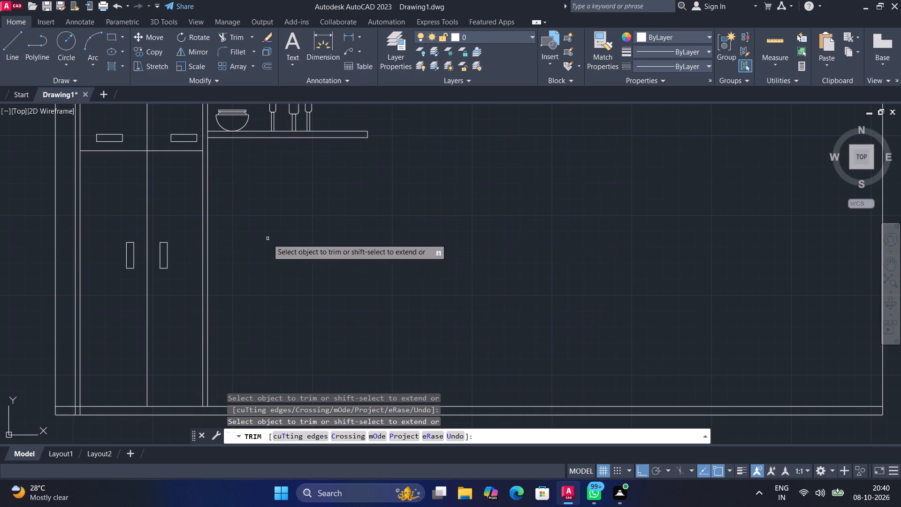
pyautogui.click(13, 54)
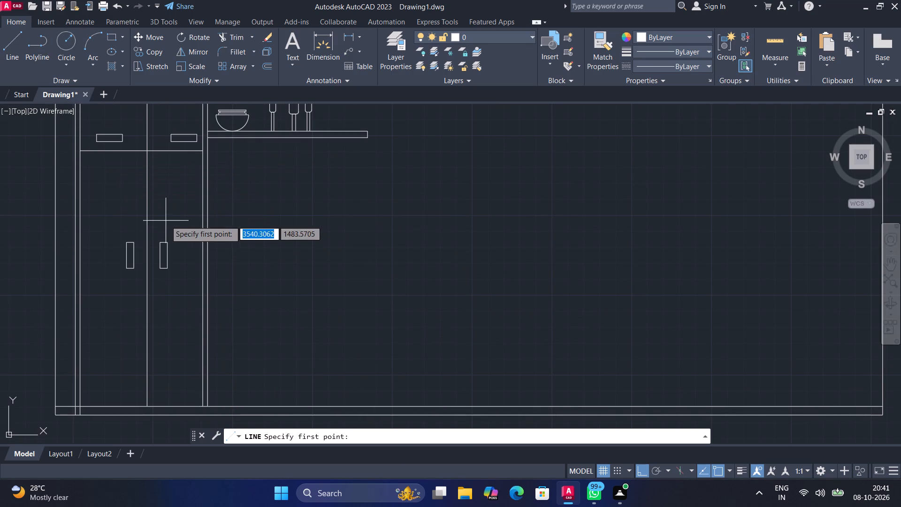
pyautogui.scroll(2, 219, 178)
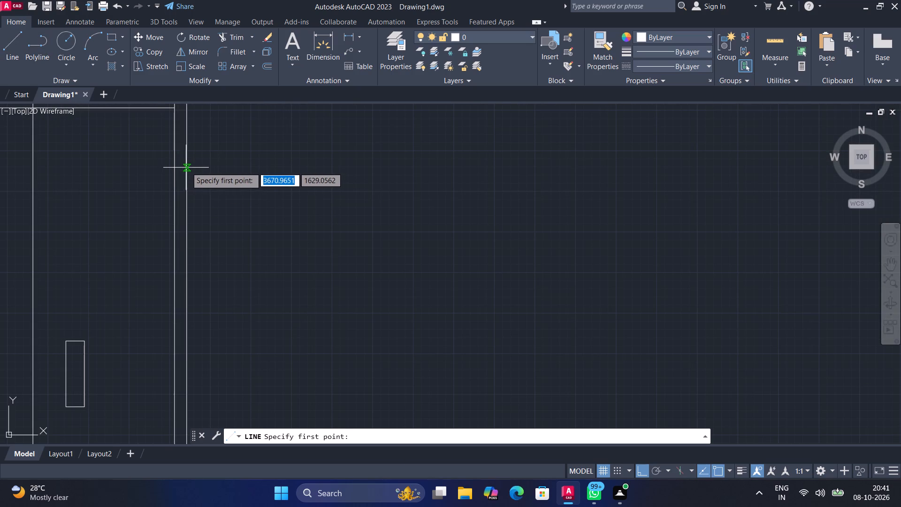
pyautogui.click(187, 167)
pyautogui.scroll(-1, 352, 184)
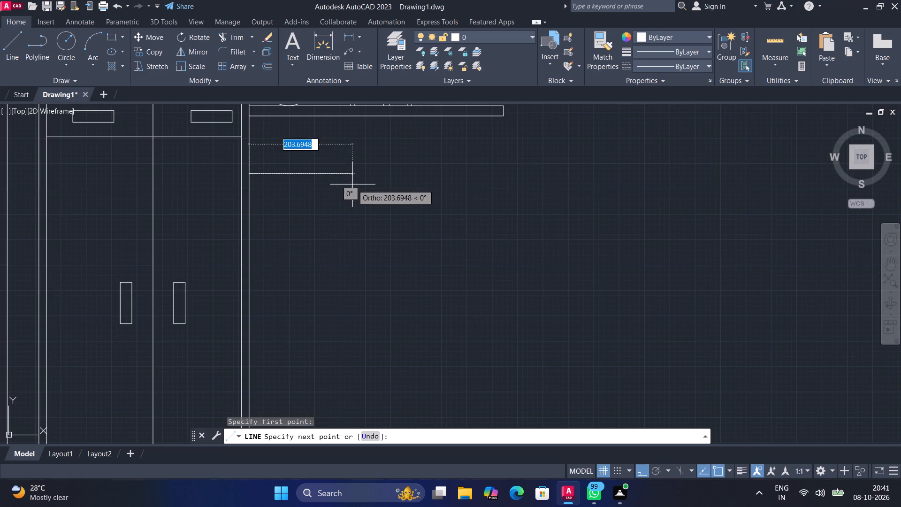
pyautogui.scroll(-1, 352, 184)
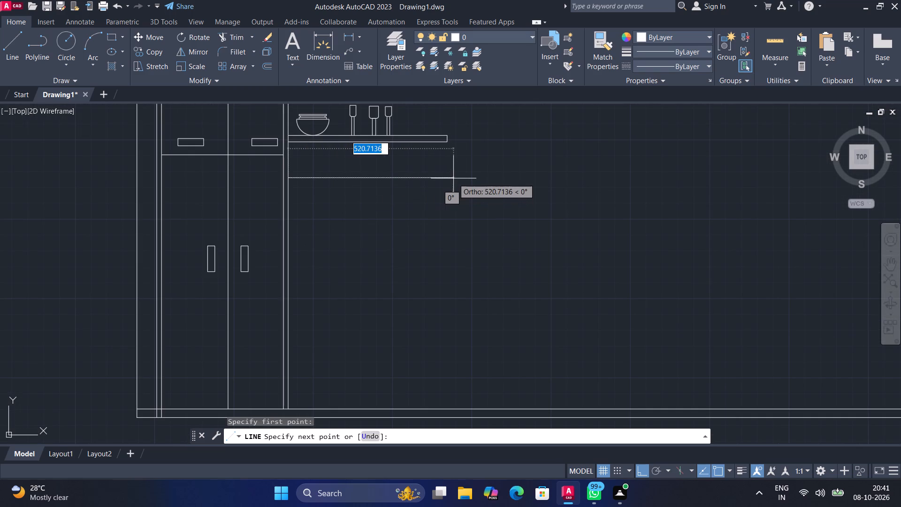
pyautogui.click(453, 178)
pyautogui.click(455, 187)
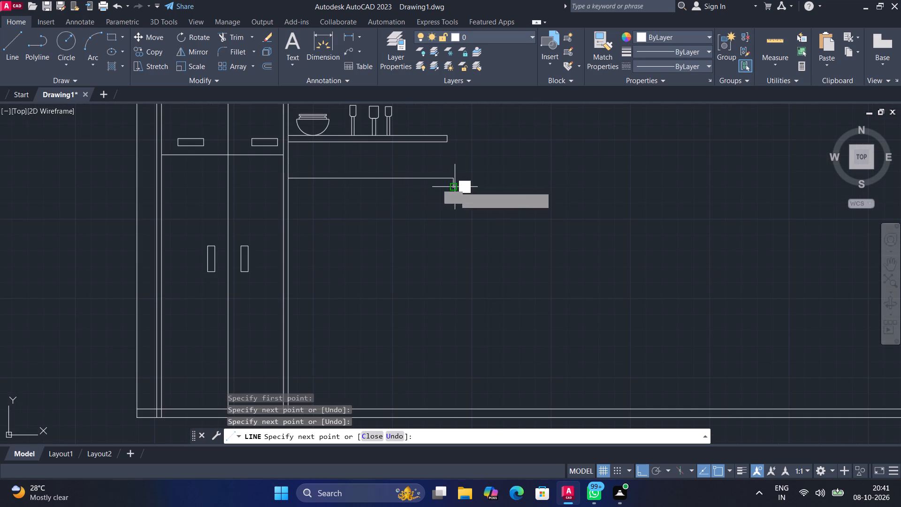
pyautogui.click(286, 184)
pyautogui.scroll(-1, 295, 212)
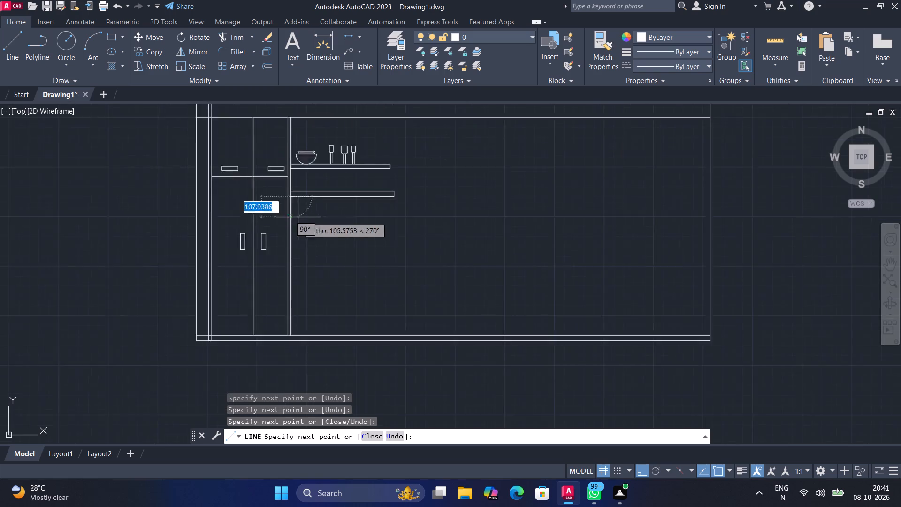
pyautogui.scroll(-1, 299, 220)
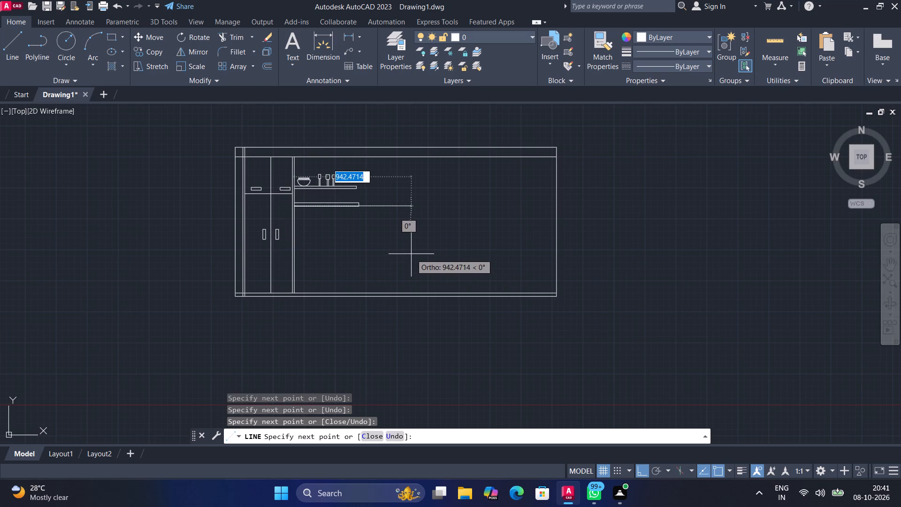
pyautogui.press('Escape')
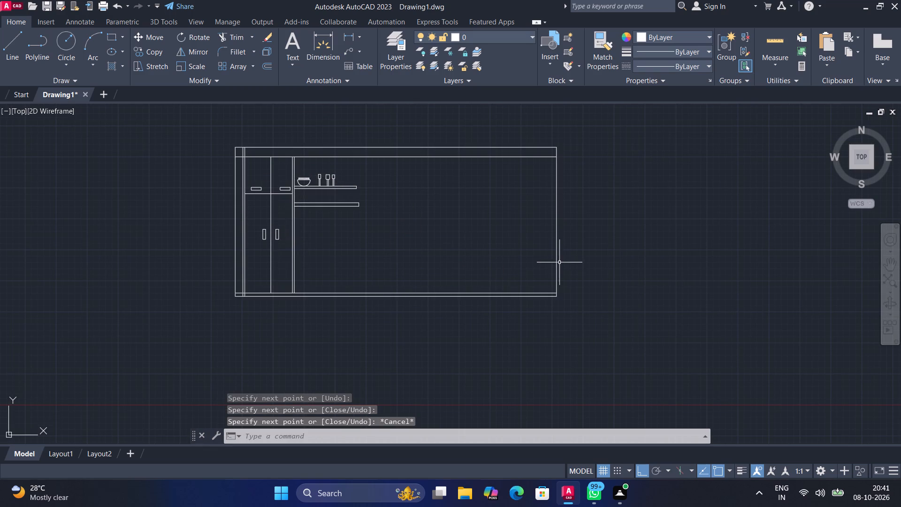
# Draw a narrow vertical rectangle about 76 by 270 hanging from the lower line of the top band, beyond the shelves.
pyautogui.moveTo(451, 223); pyautogui.dragTo(334, 213, button='middle')
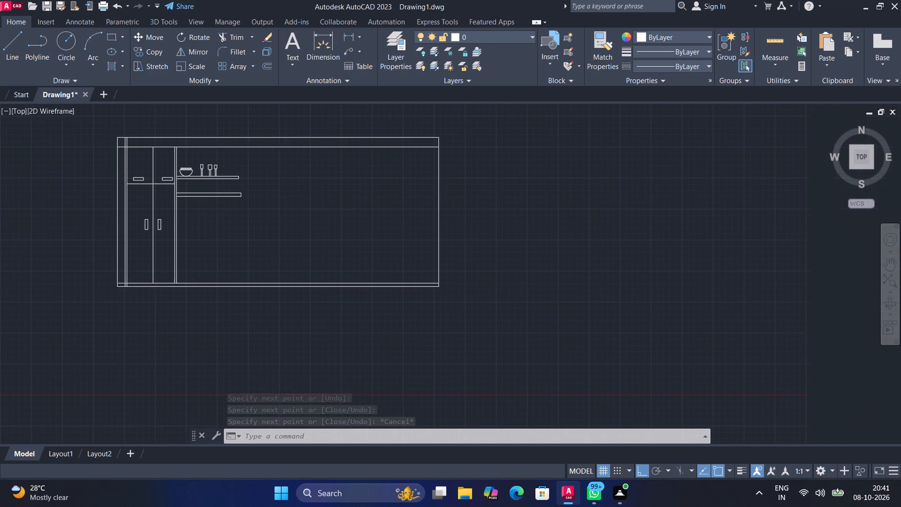
pyautogui.click(108, 36)
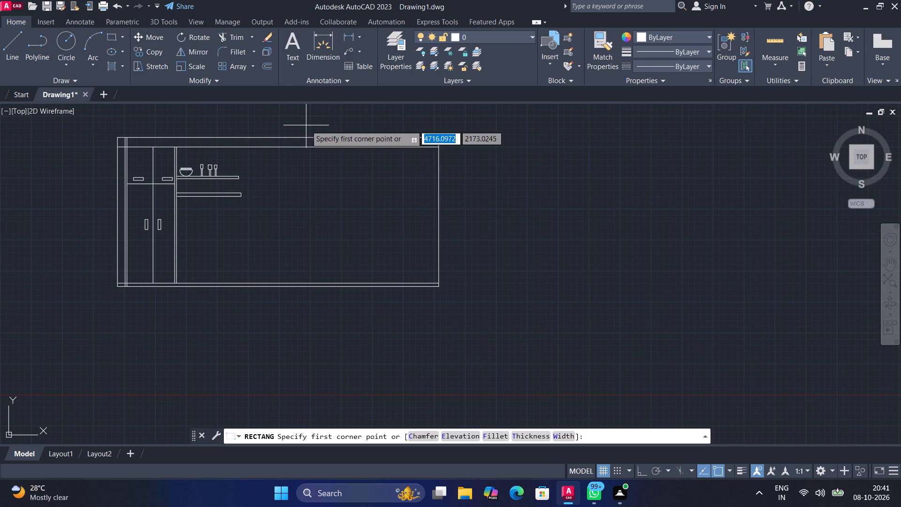
pyautogui.scroll(2, 307, 147)
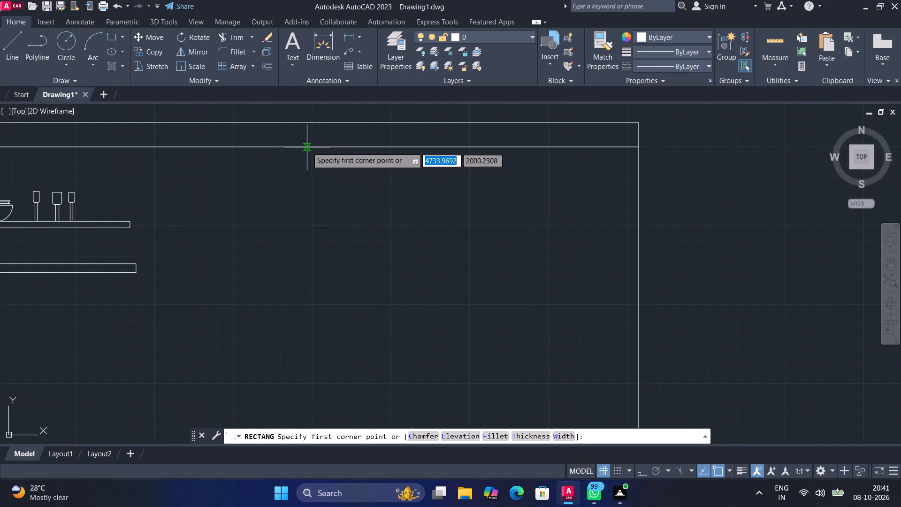
pyautogui.click(325, 147)
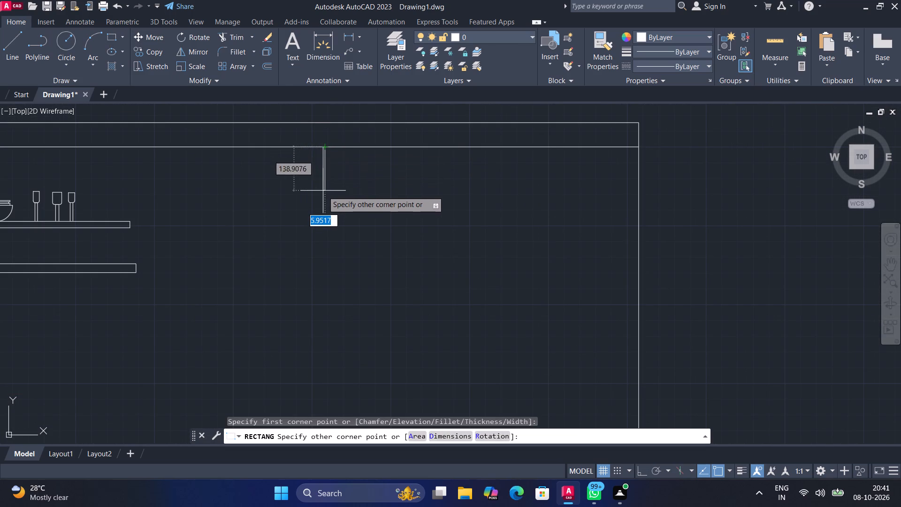
pyautogui.click(301, 232)
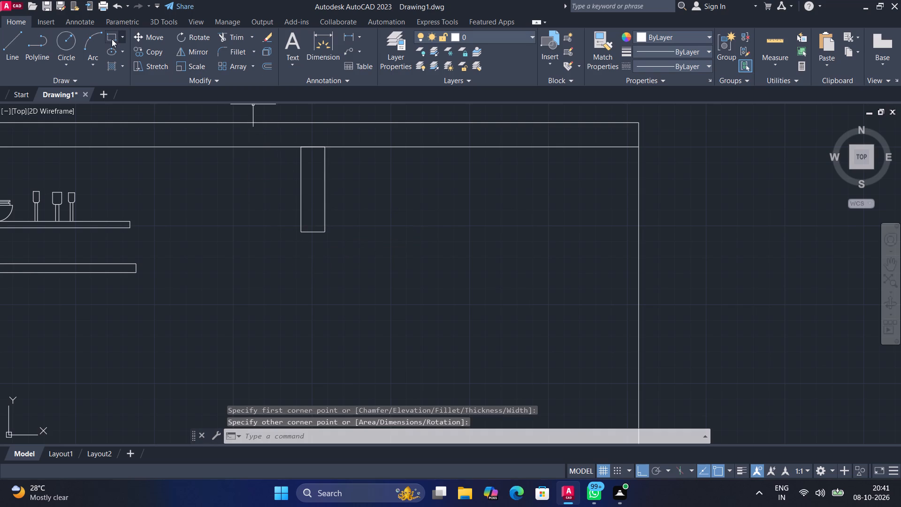
# Draw a wide horizontal rectangle about 76 high directly beneath the narrow hanging rectangle, extending past it on both sides.
pyautogui.click(112, 39)
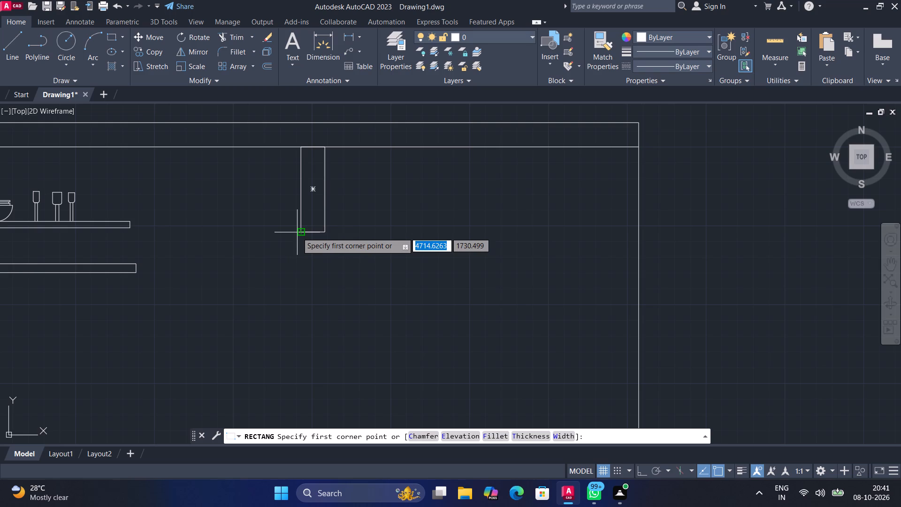
pyautogui.click(256, 234)
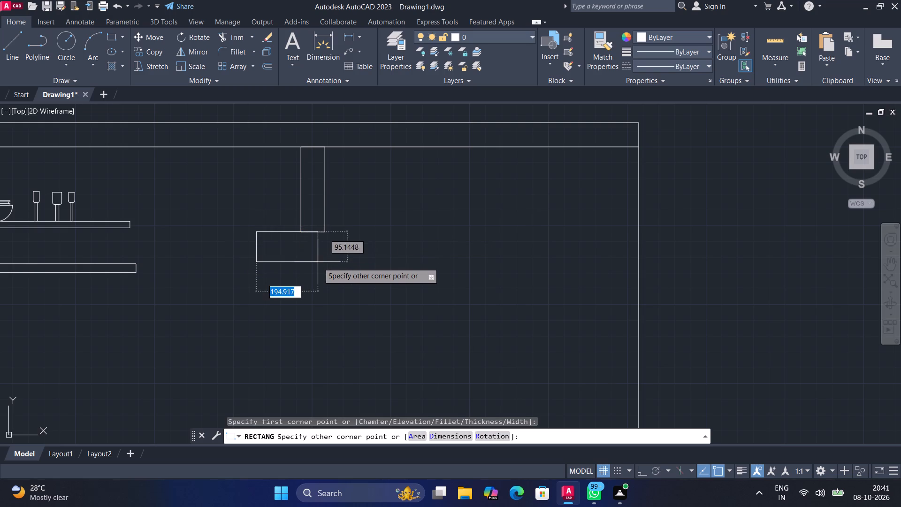
pyautogui.click(369, 255)
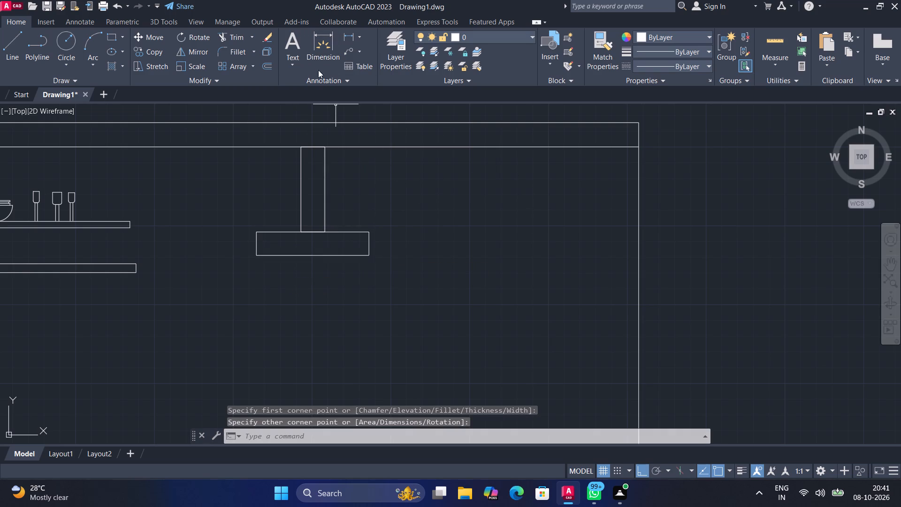
# Trim out the shared edge between the narrow vertical rectangle and the wide one to form one inverted-T outline.
pyautogui.moveTo(220, 36); pyautogui.dragTo(226, 40)
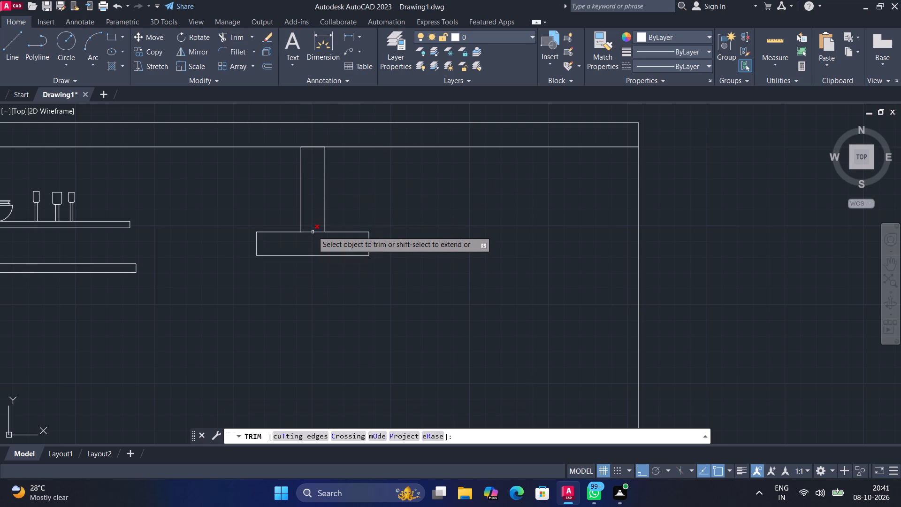
pyautogui.click(313, 233)
pyautogui.click(313, 231)
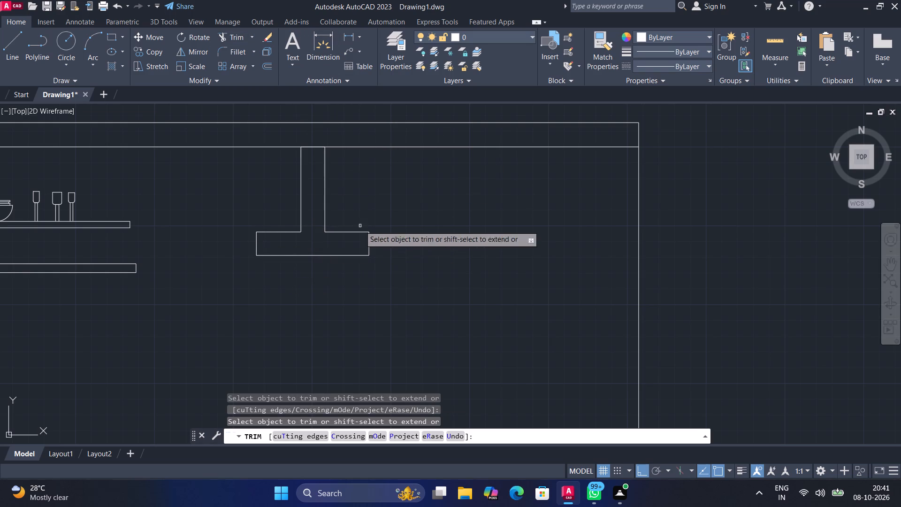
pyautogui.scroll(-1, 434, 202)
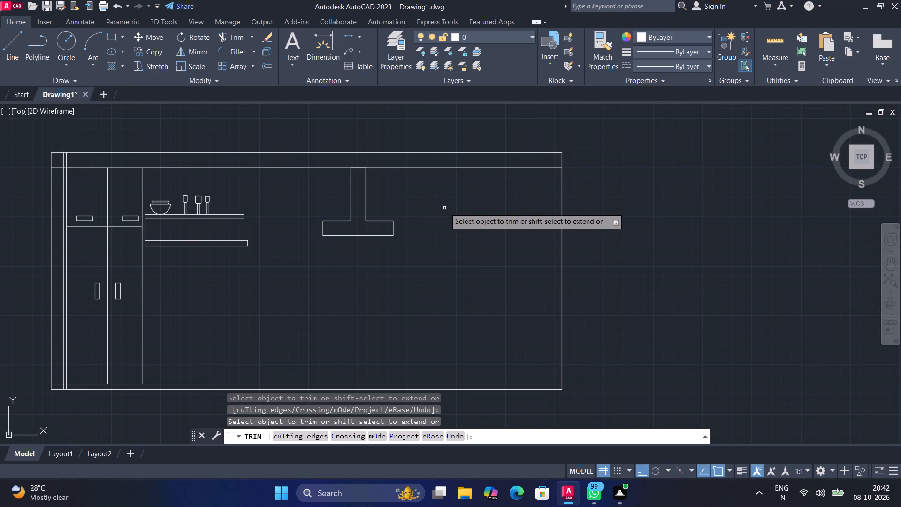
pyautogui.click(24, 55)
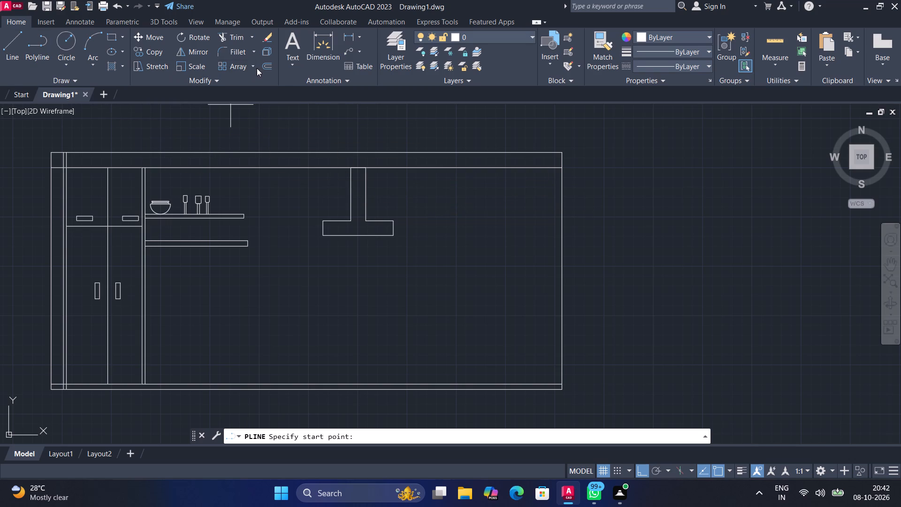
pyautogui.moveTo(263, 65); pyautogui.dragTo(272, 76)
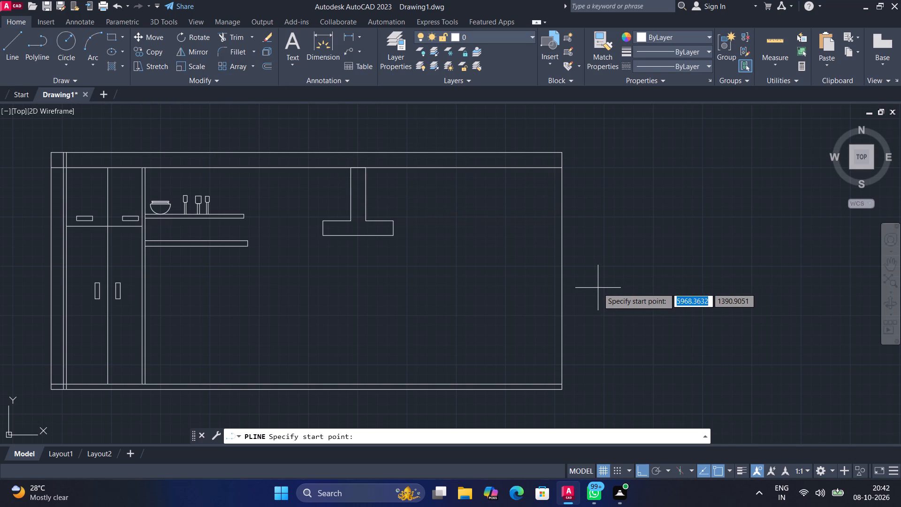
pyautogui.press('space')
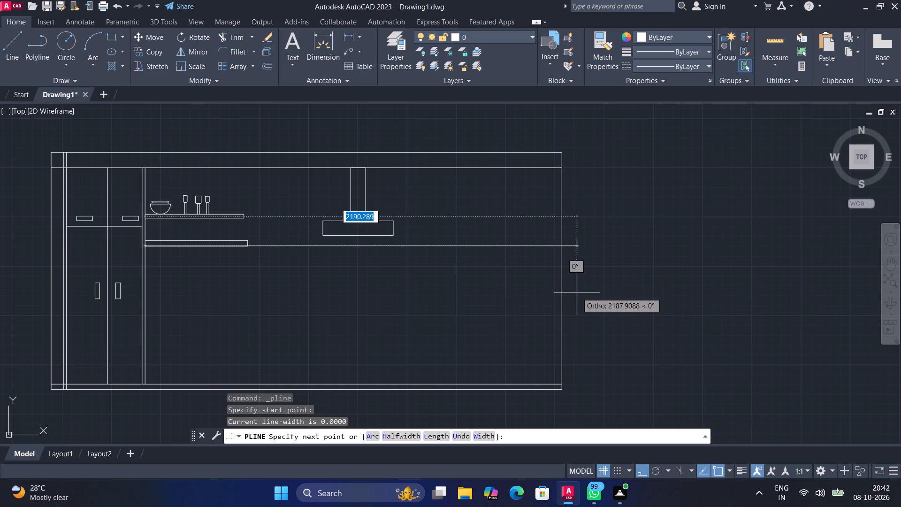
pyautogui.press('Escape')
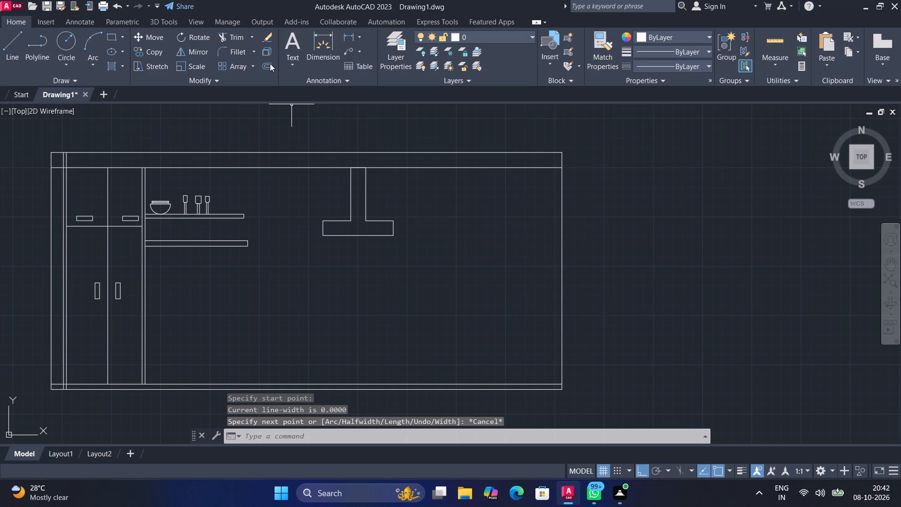
# Offset the outer frame's vertical end line on the hood side inward by 20.
pyautogui.click(270, 62)
pyautogui.press('space')
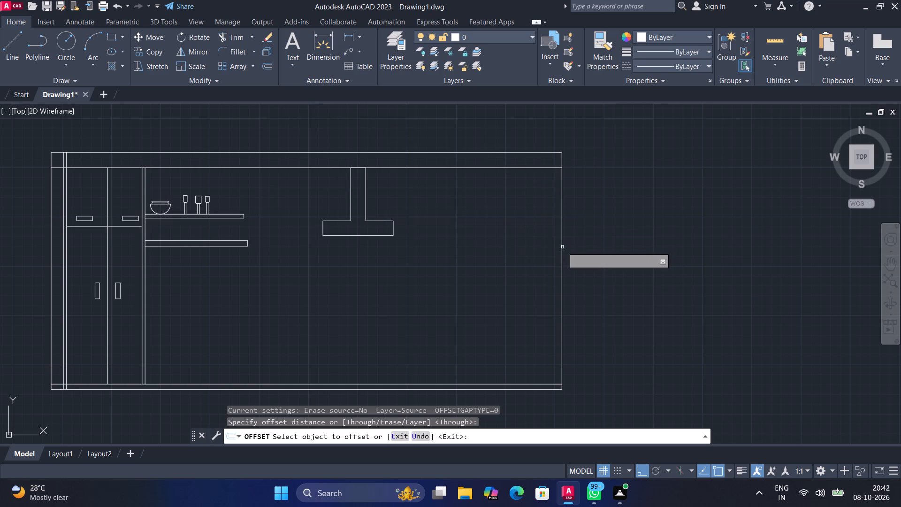
pyautogui.click(562, 247)
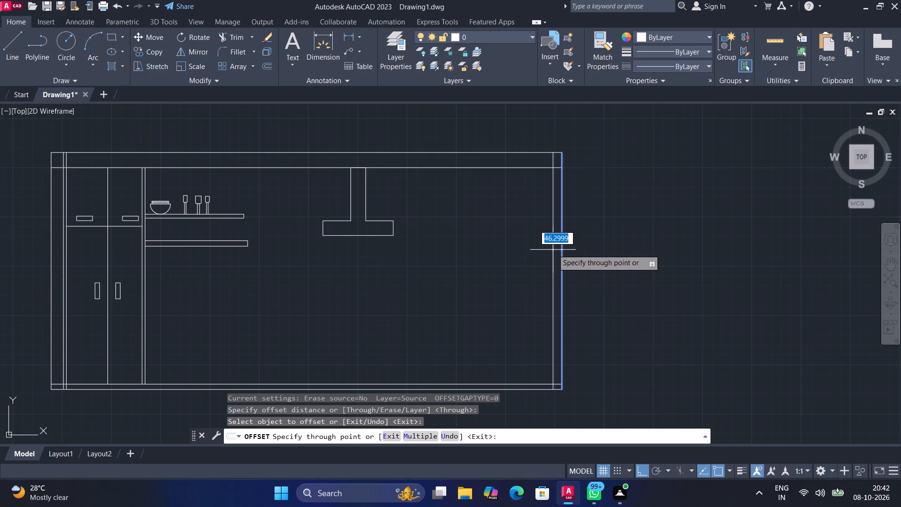
pyautogui.press('2')
pyautogui.press('0')
pyautogui.press('Return')
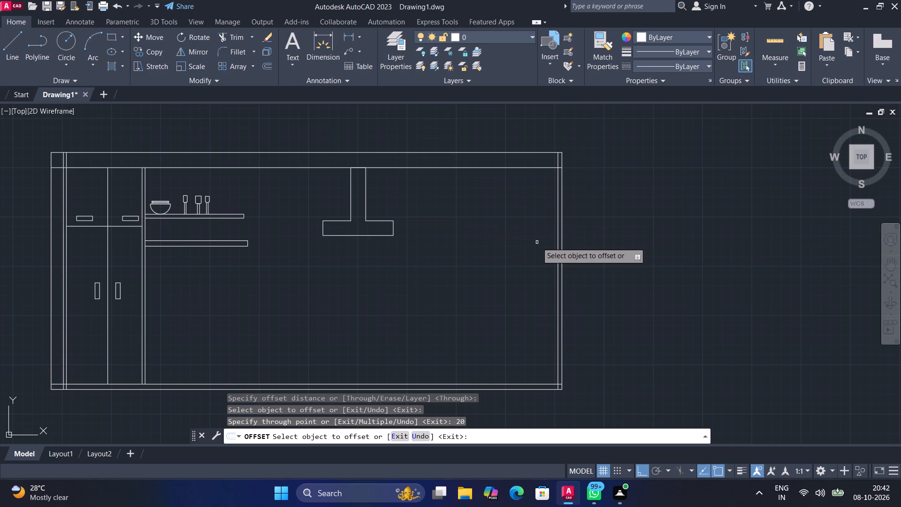
# Offset the new inner line about 459 inward, and offset the resulting line another 20 to form a double-line divider.
pyautogui.click(558, 244)
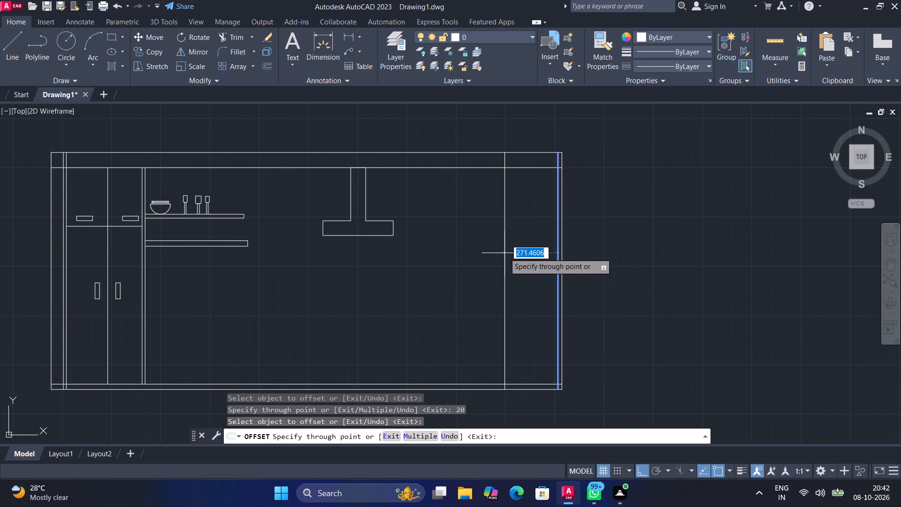
pyautogui.click(467, 261)
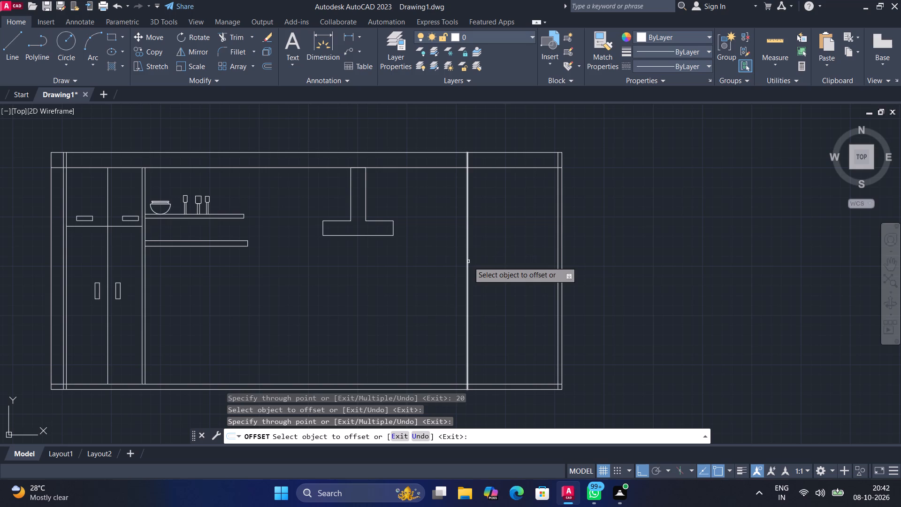
pyautogui.click(468, 261)
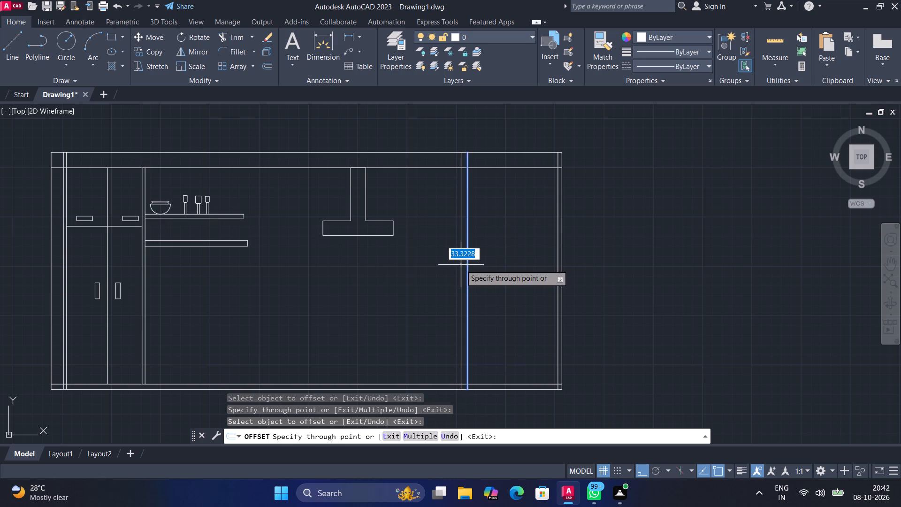
pyautogui.write('20')
pyautogui.press('Return')
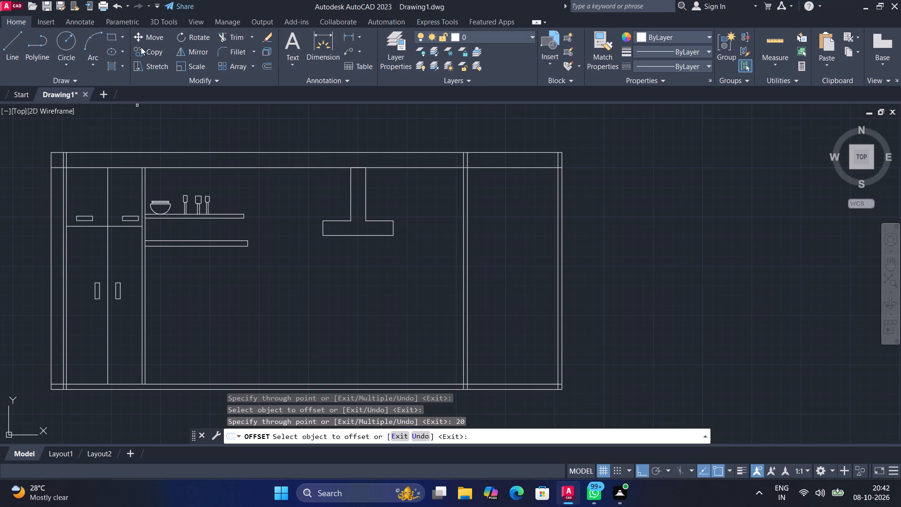
# Draw an upright rectangle about 376 wide inside the bay between the new divider and the frame's end.
pyautogui.click(106, 39)
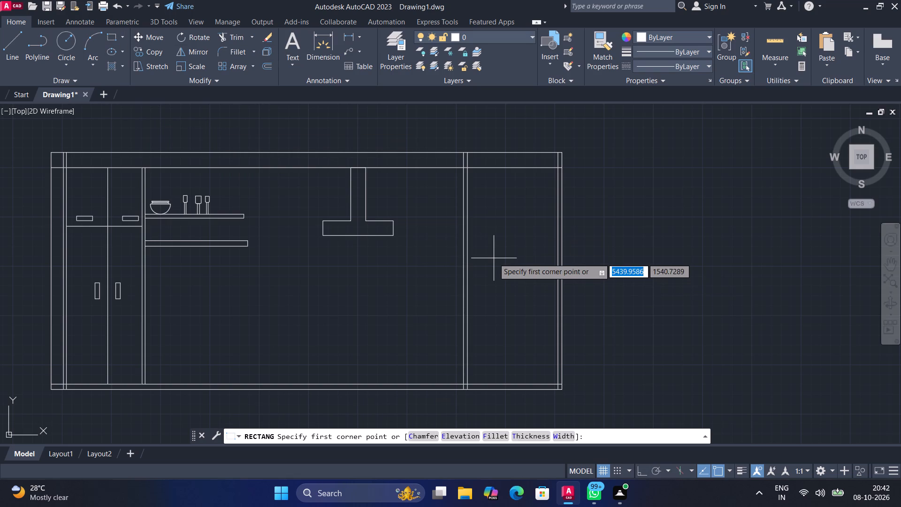
pyautogui.click(477, 227)
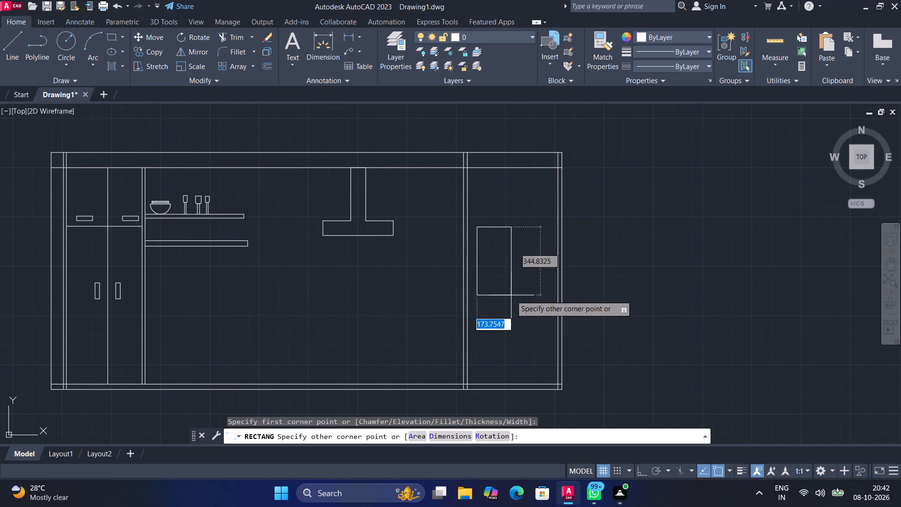
pyautogui.click(551, 328)
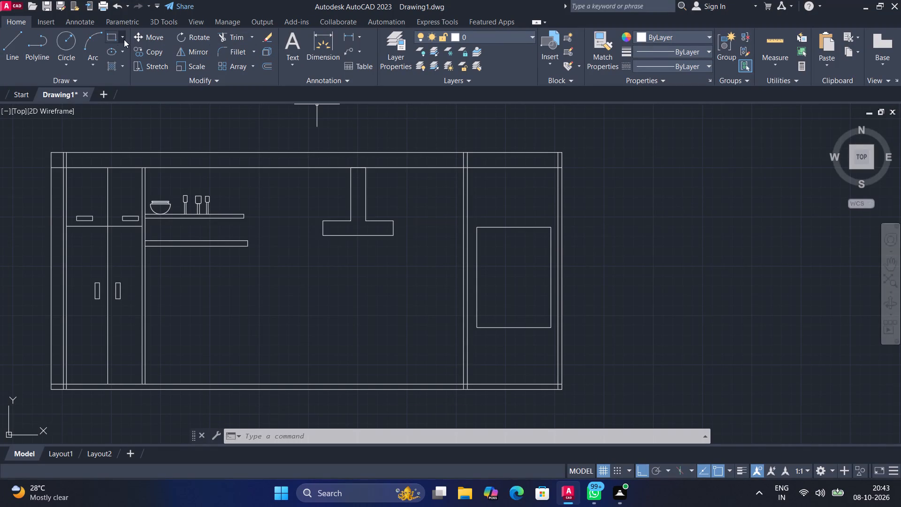
# Draw a thin horizontal rectangle about 33 high just beneath the large rectangle in the bay, slightly narrower than it.
pyautogui.click(111, 40)
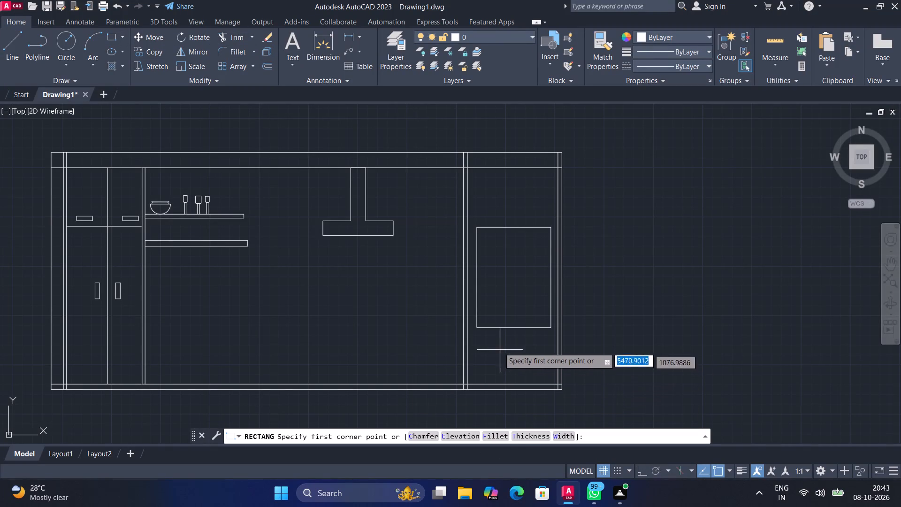
pyautogui.click(479, 338)
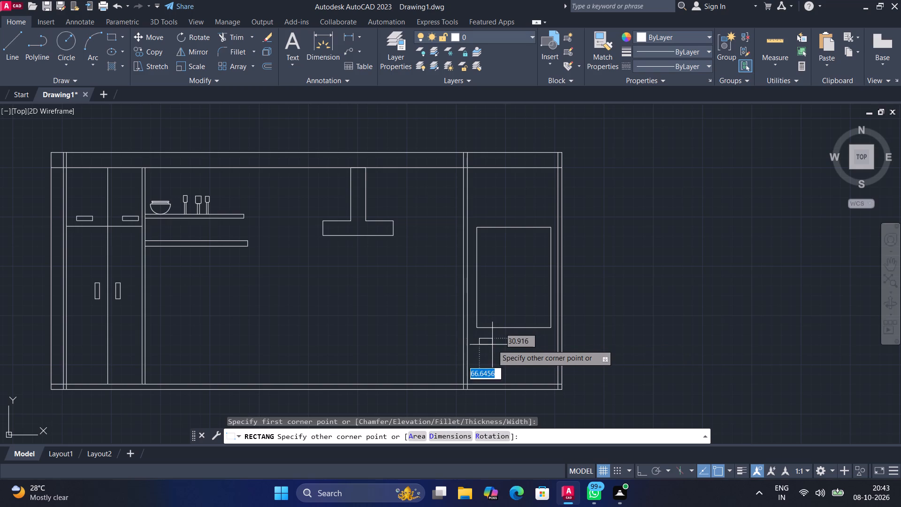
pyautogui.click(550, 345)
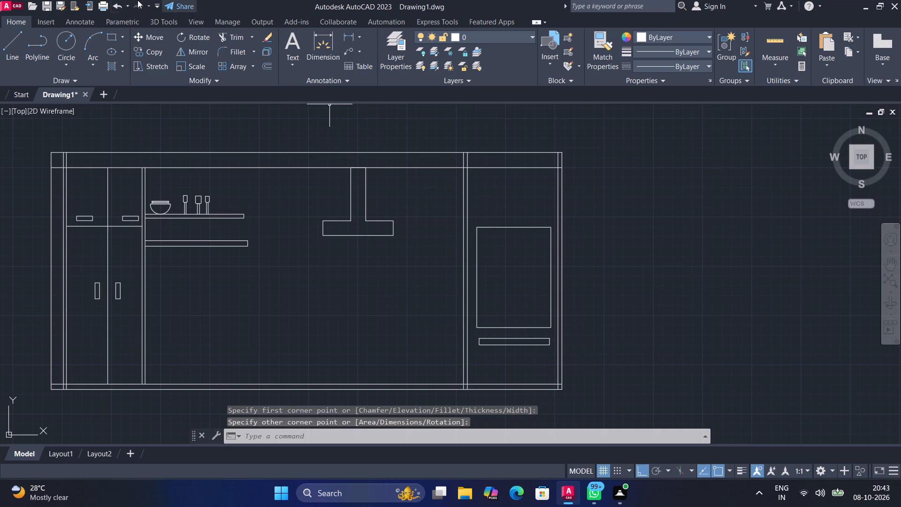
# Draw a vertical line from the top midpoint to the bottom midpoint of the large rectangle, splitting it into two doors.
pyautogui.click(3, 41)
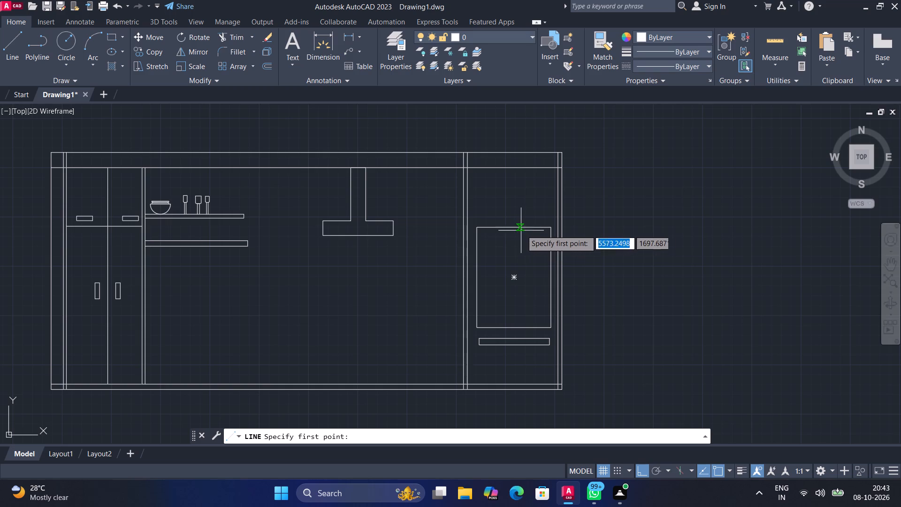
pyautogui.moveTo(517, 230); pyautogui.dragTo(518, 234)
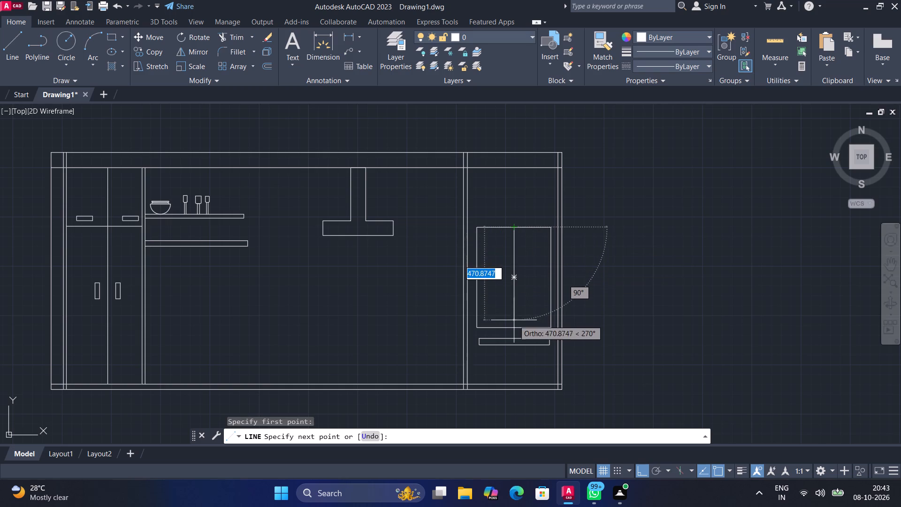
pyautogui.click(514, 325)
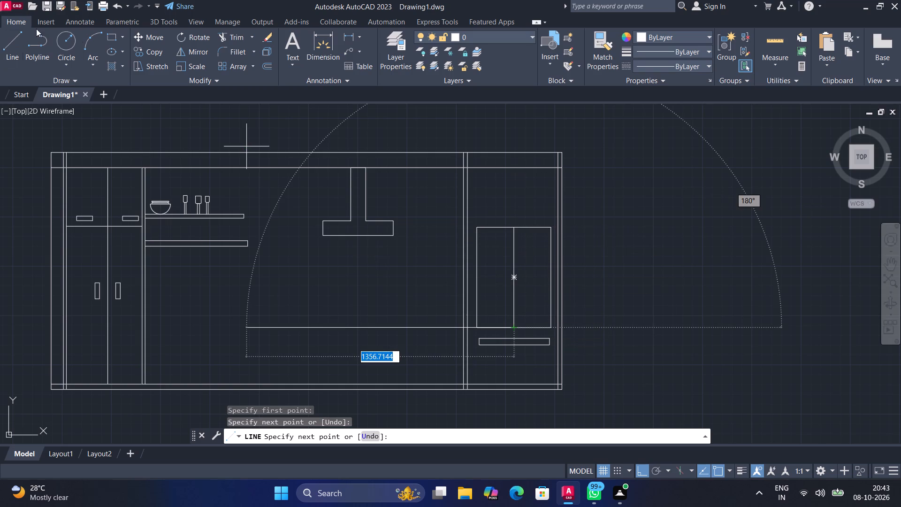
# Draw a narrow vertical handle rectangle about 13 wide in the door nearest the double-line divider.
pyautogui.click(117, 38)
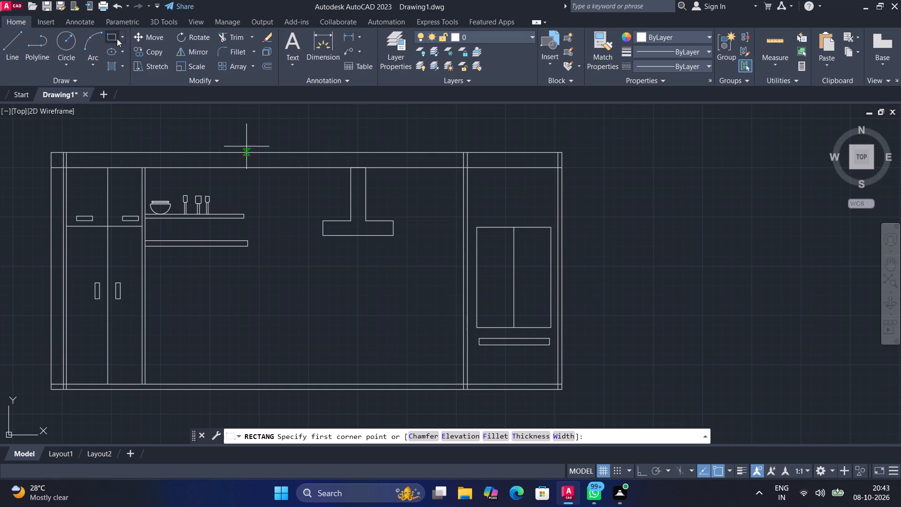
pyautogui.scroll(1, 494, 232)
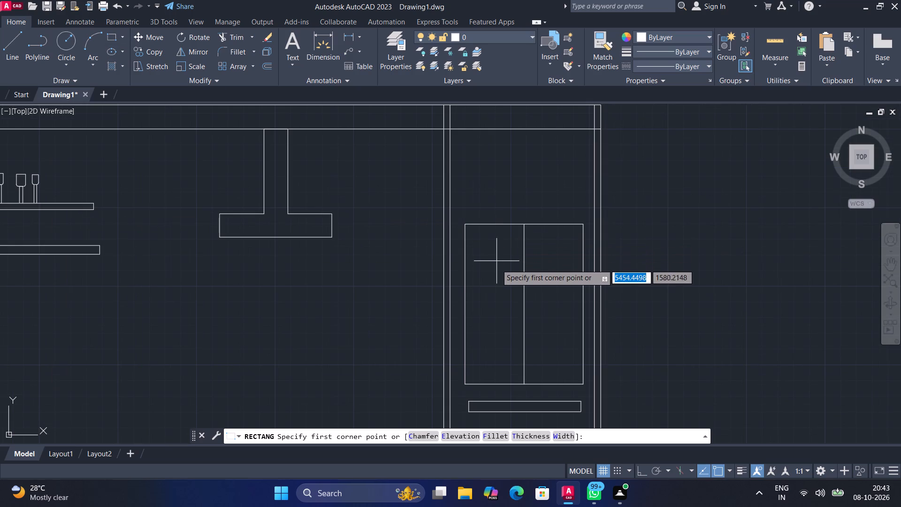
pyautogui.click(503, 272)
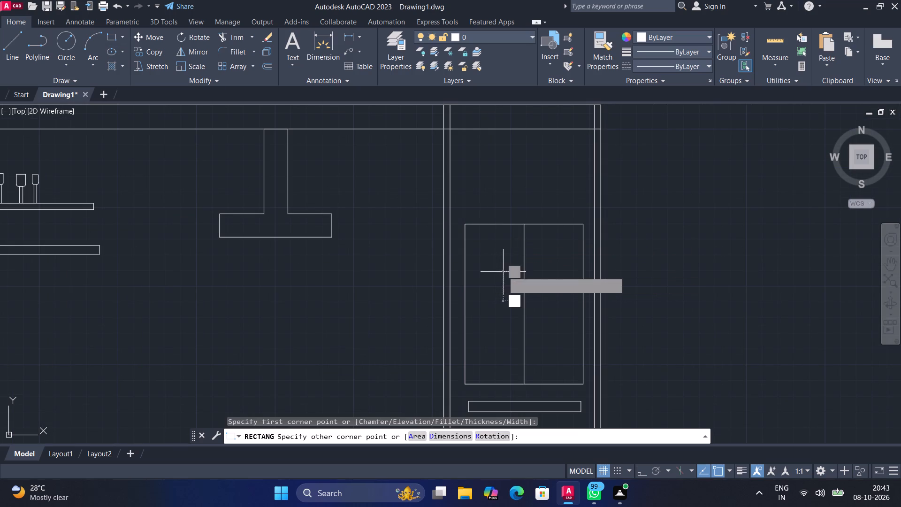
pyautogui.click(499, 338)
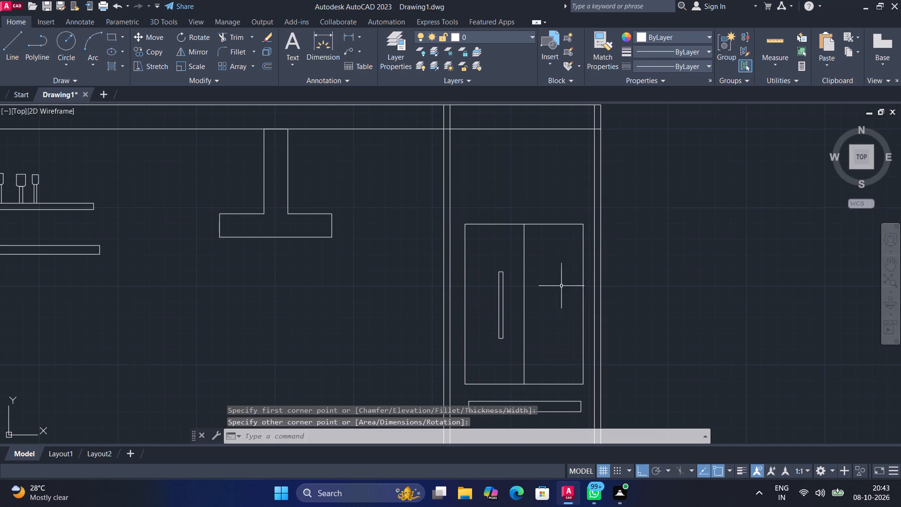
# Copy the narrow handle horizontally about 122 across the centre line into the other door.
pyautogui.click(144, 53)
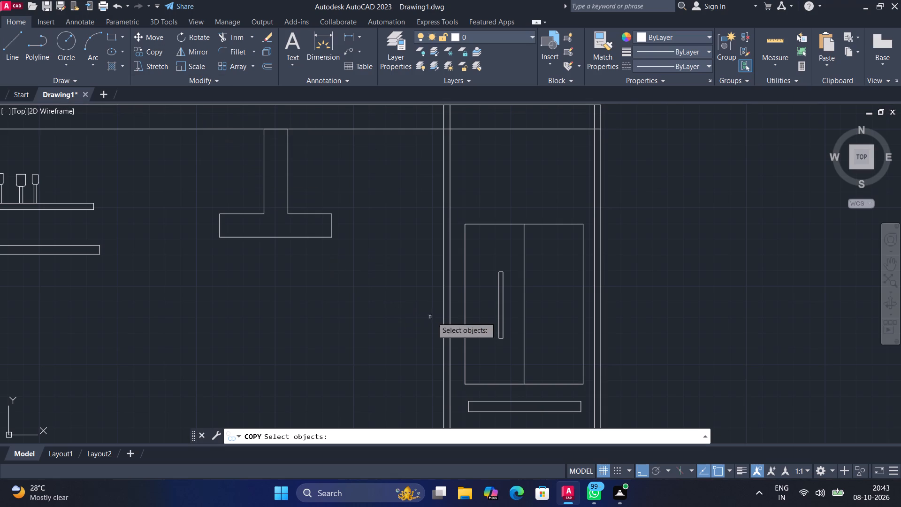
pyautogui.click(503, 306)
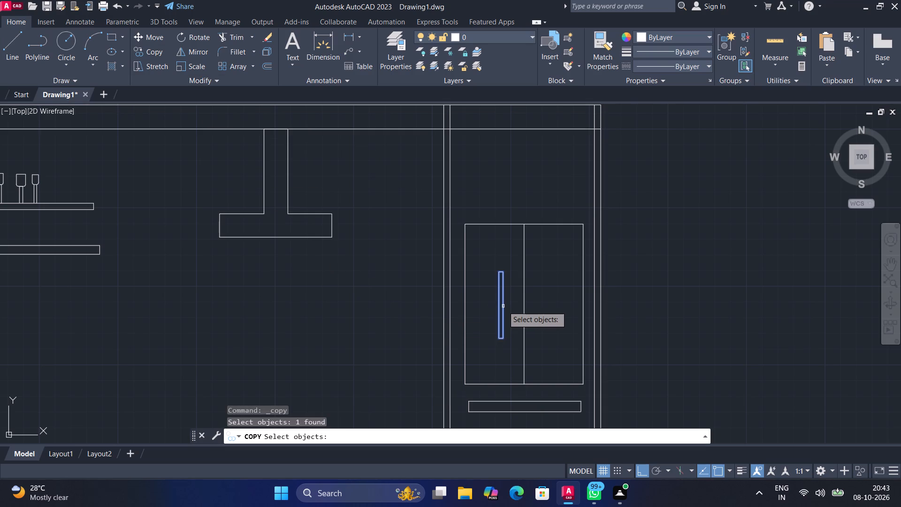
pyautogui.press('Return')
pyautogui.moveTo(503, 306); pyautogui.dragTo(542, 308)
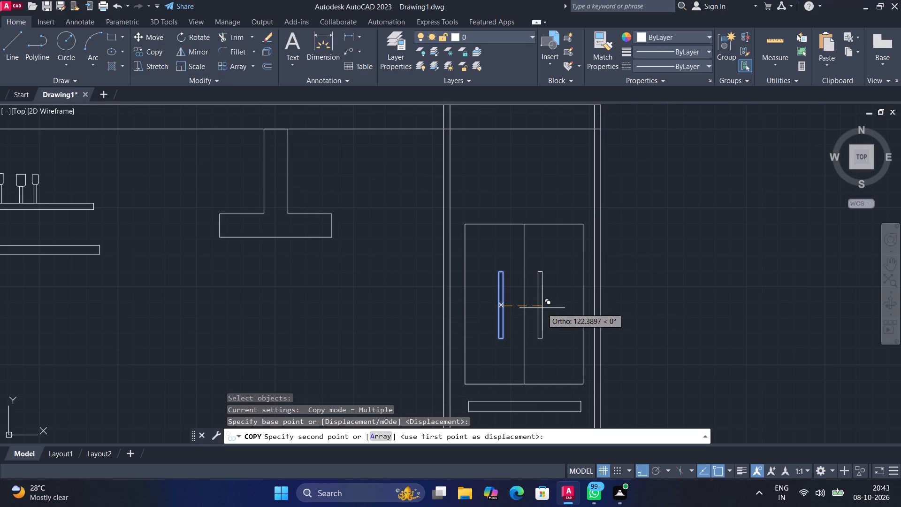
pyautogui.click(542, 308)
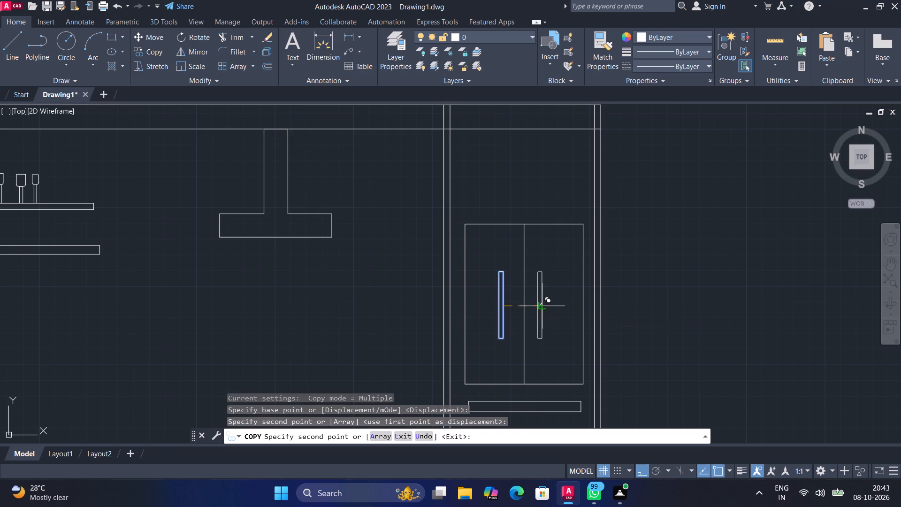
pyautogui.click(542, 308)
pyautogui.press('Escape')
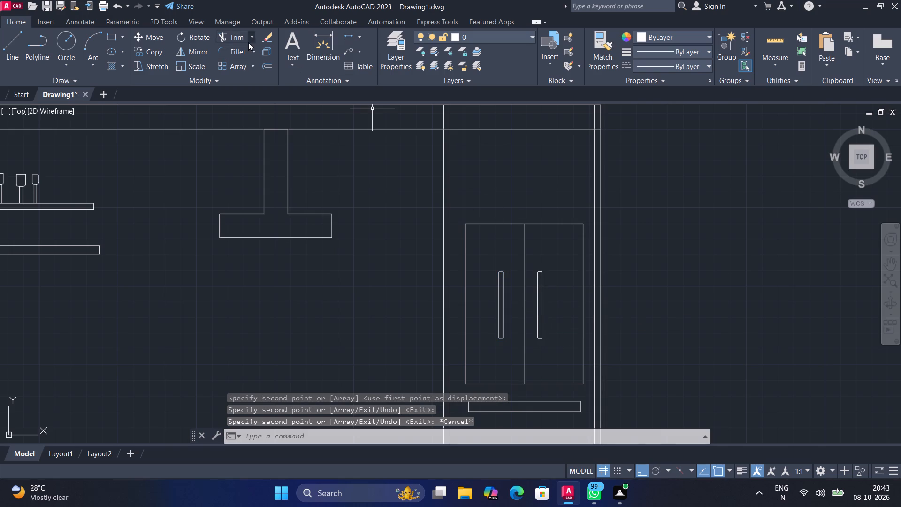
# Remove the overlapping duplicate of the copied handle with the Trim tool.
pyautogui.click(227, 37)
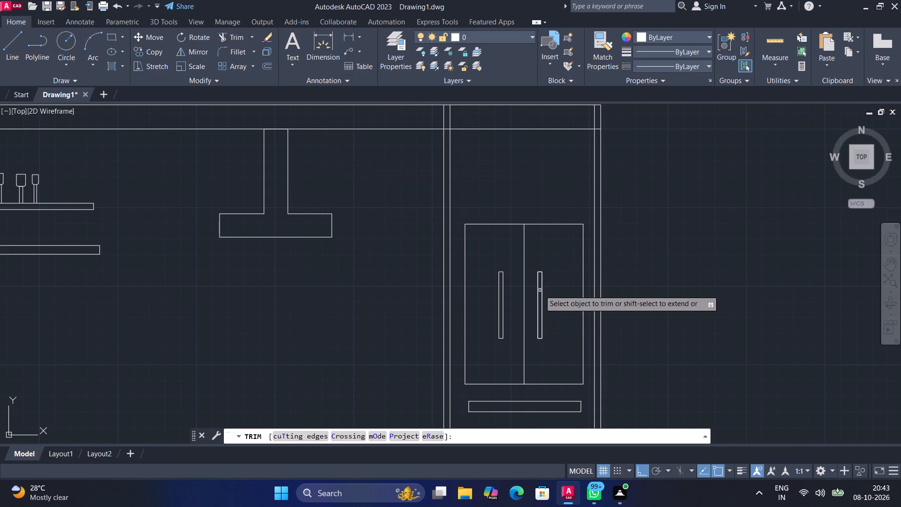
pyautogui.click(537, 291)
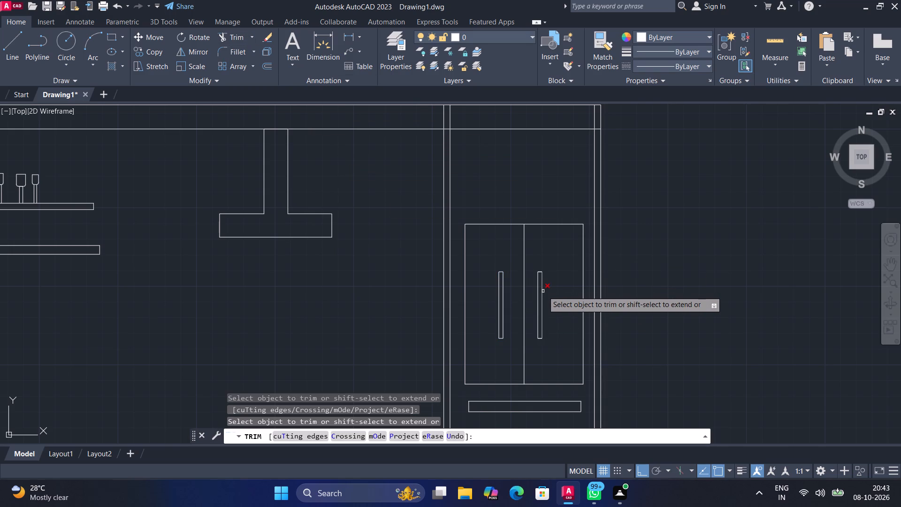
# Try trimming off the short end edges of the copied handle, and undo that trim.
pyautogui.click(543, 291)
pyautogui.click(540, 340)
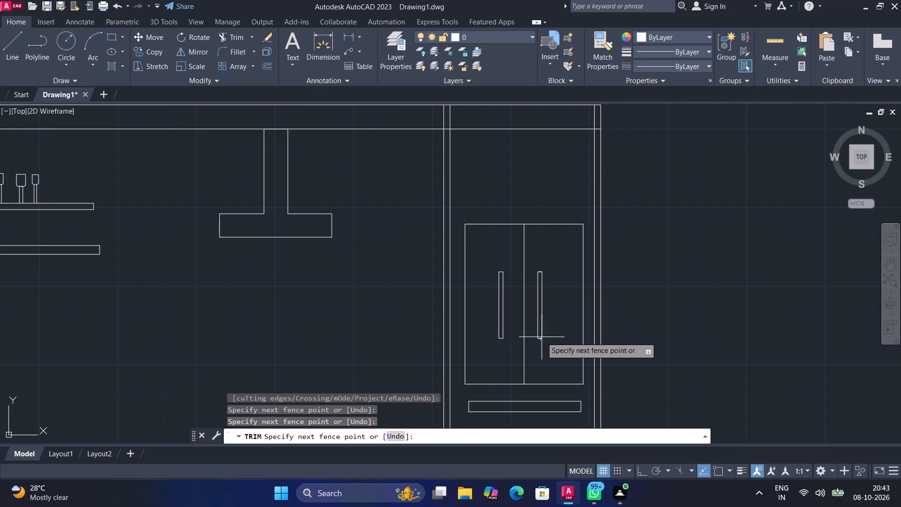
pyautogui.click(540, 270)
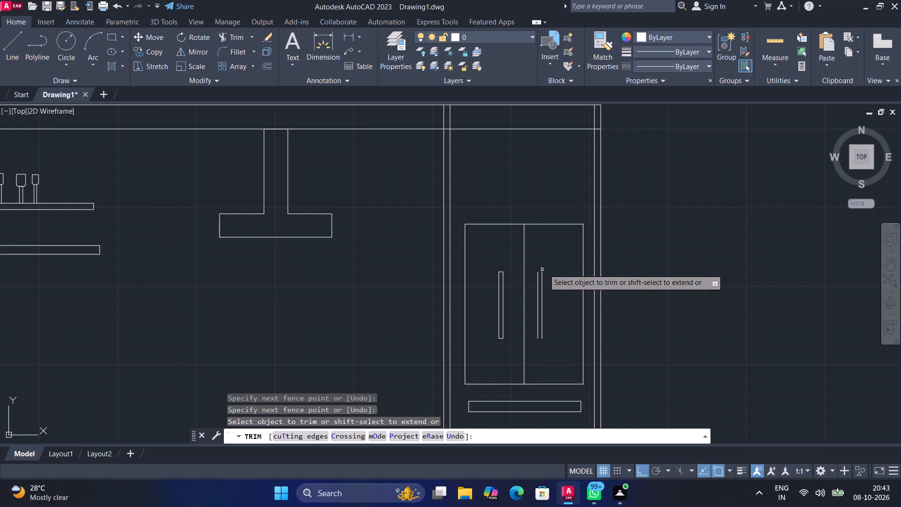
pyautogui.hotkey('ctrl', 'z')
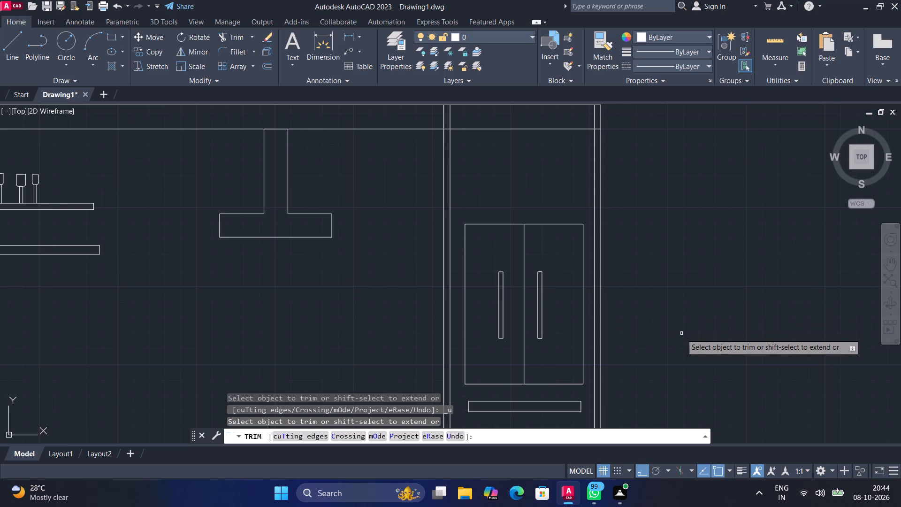
# Draw a vertical line from the top midpoint of the side bay's double doors up to the top rail's lower line.
pyautogui.scroll(-1, 680, 337)
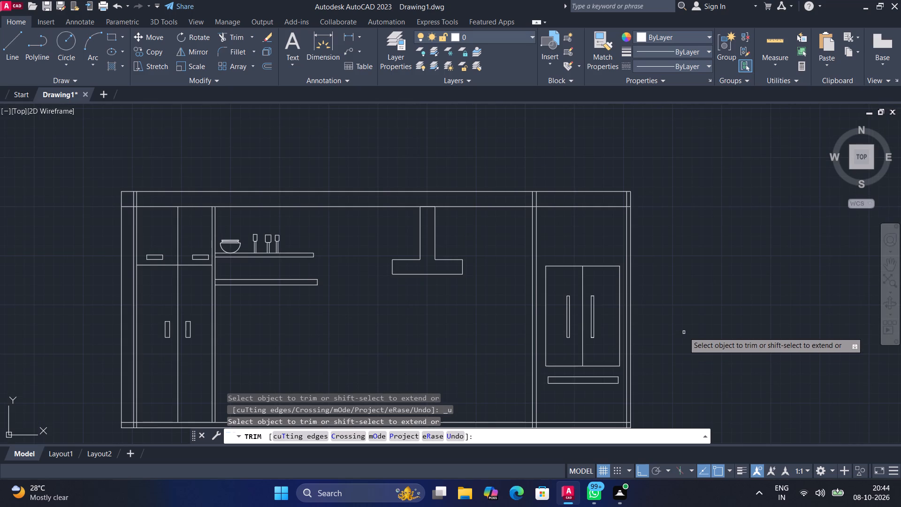
pyautogui.scroll(1, 684, 328)
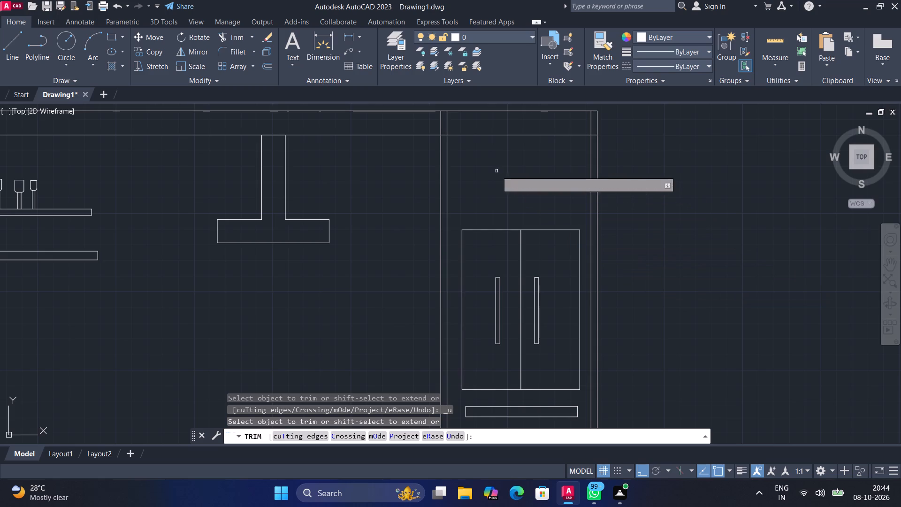
pyautogui.moveTo(7, 38); pyautogui.dragTo(12, 44)
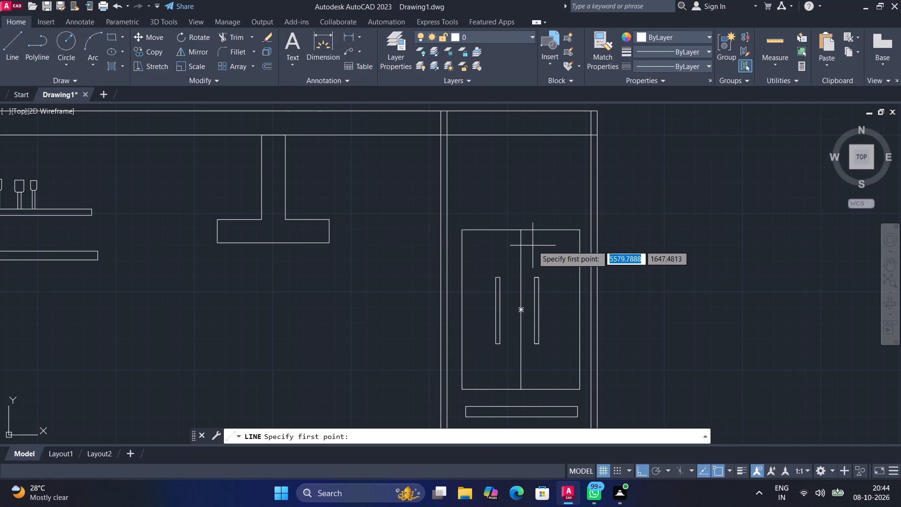
pyautogui.click(521, 233)
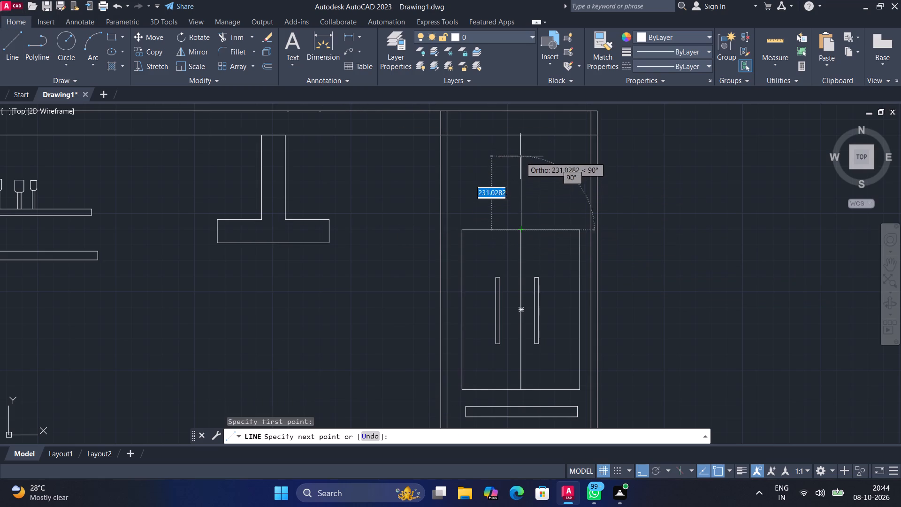
pyautogui.click(521, 136)
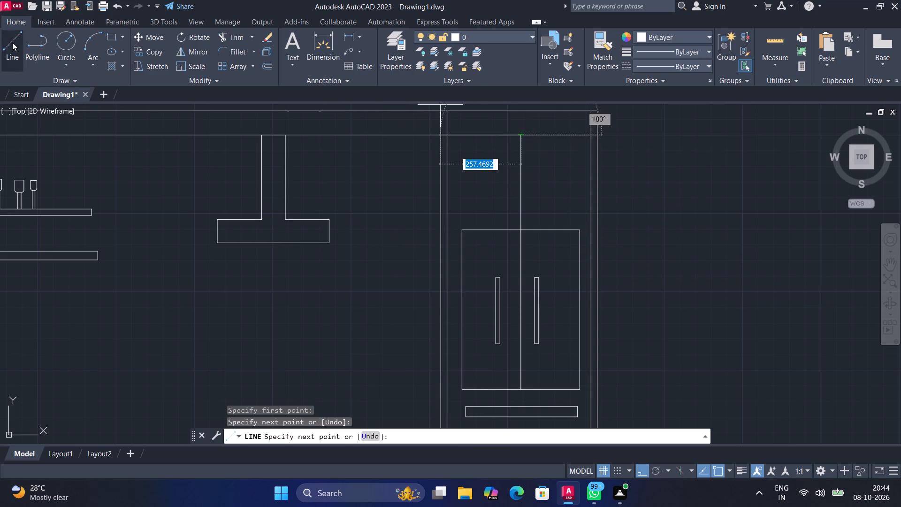
# Draw a horizontal line across the side bay above the double doors, between its inner side lines.
pyautogui.click(12, 42)
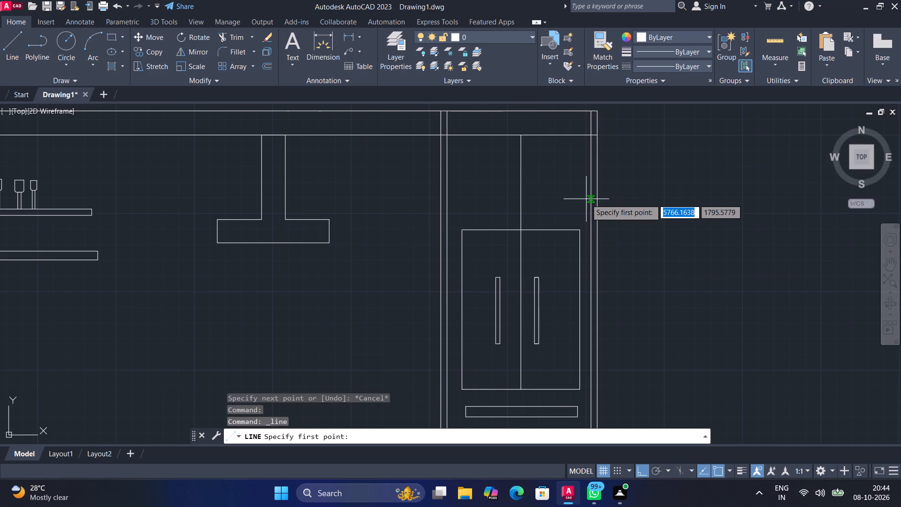
pyautogui.click(590, 196)
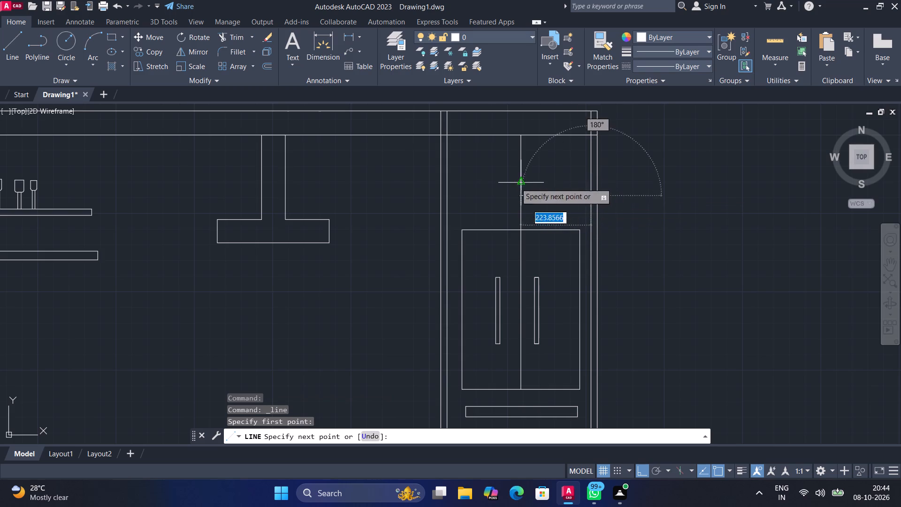
pyautogui.click(447, 196)
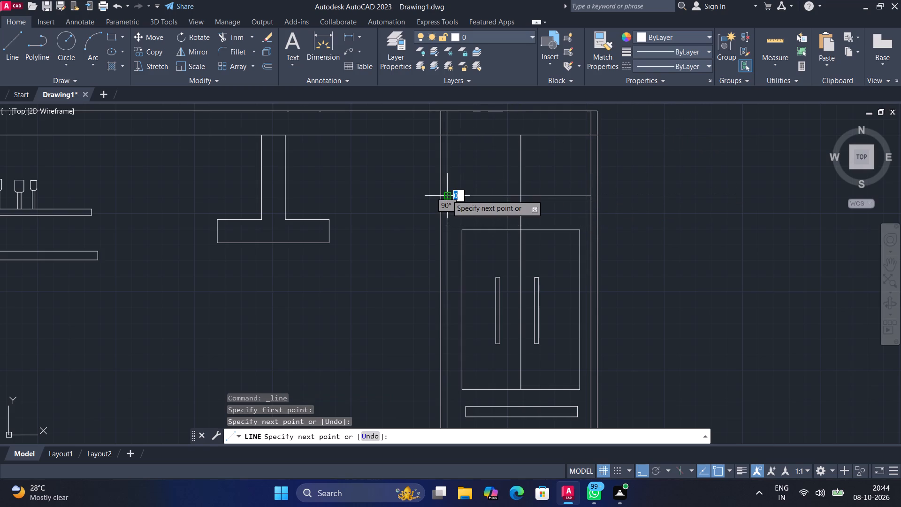
pyautogui.press('Escape')
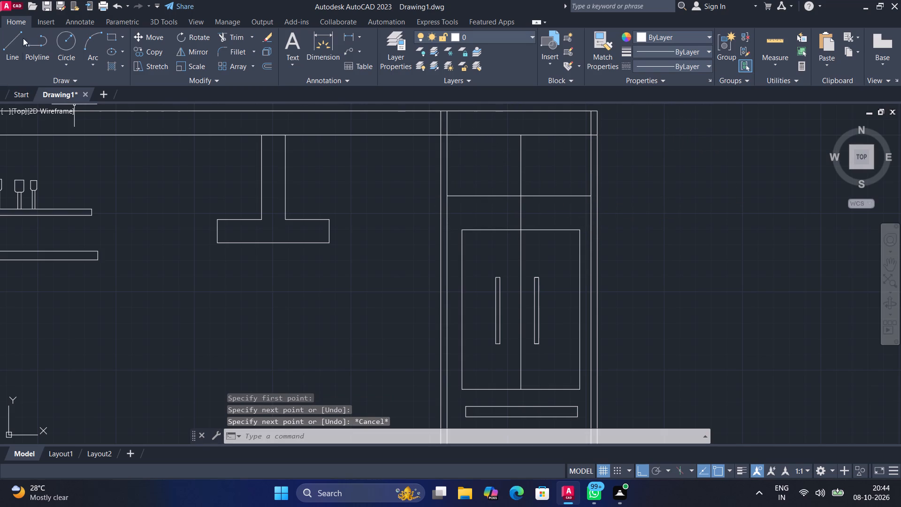
# Trim the vertical centre line between the new horizontal line and the top of the double doors.
pyautogui.moveTo(235, 36); pyautogui.dragTo(240, 42)
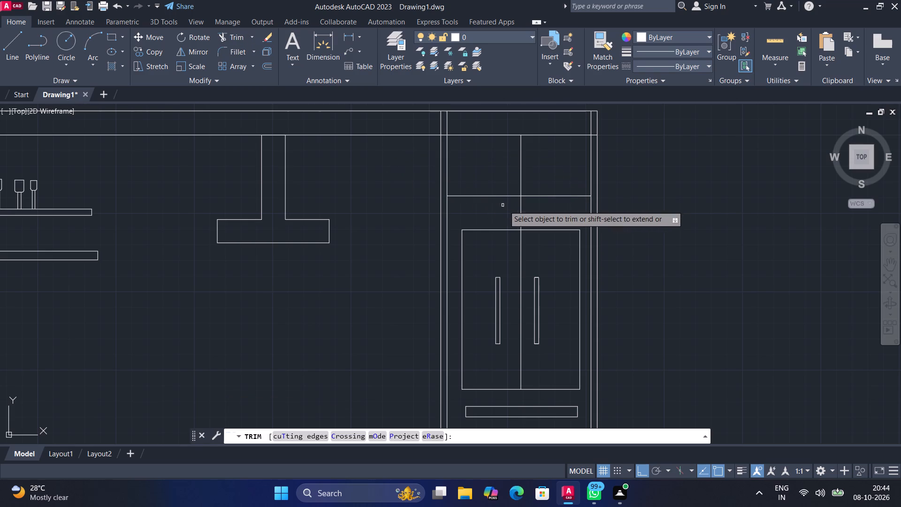
pyautogui.click(520, 208)
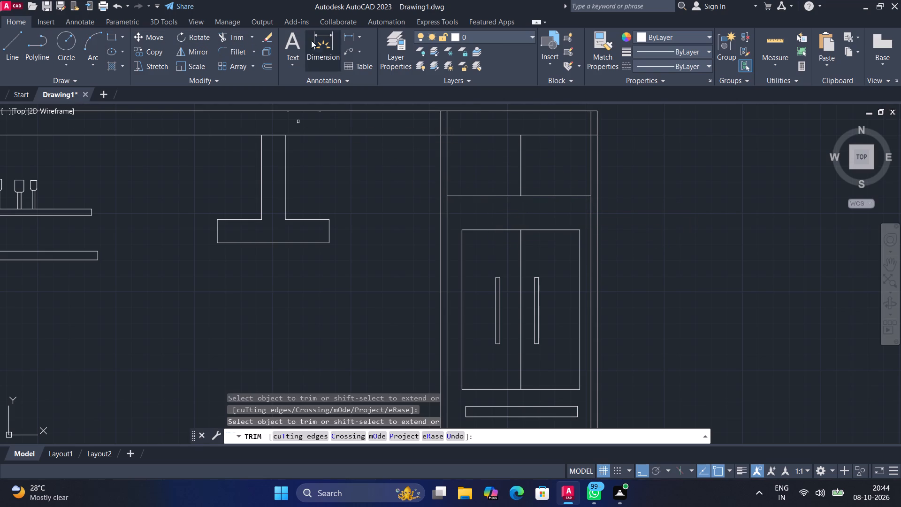
# Draw a small horizontal handle rectangle near the bottom of the upper compartment nearest the double-line divider.
pyautogui.click(113, 34)
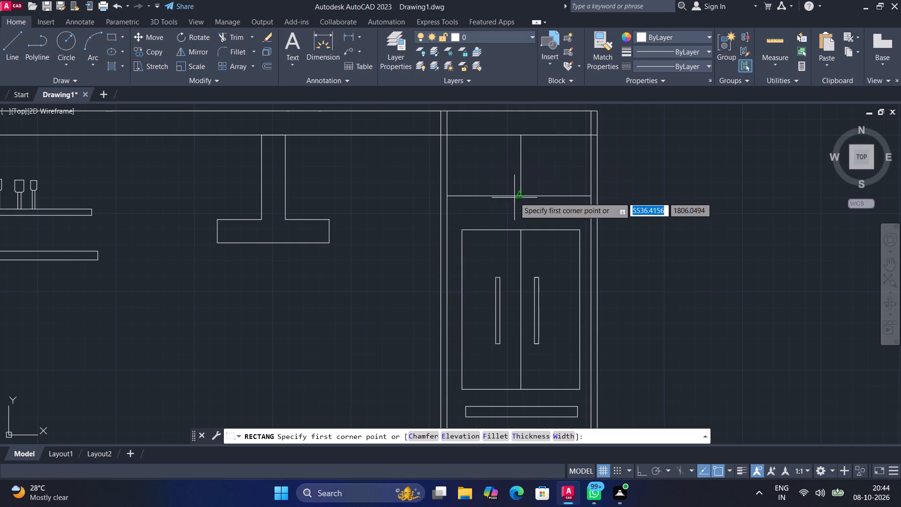
pyautogui.click(474, 181)
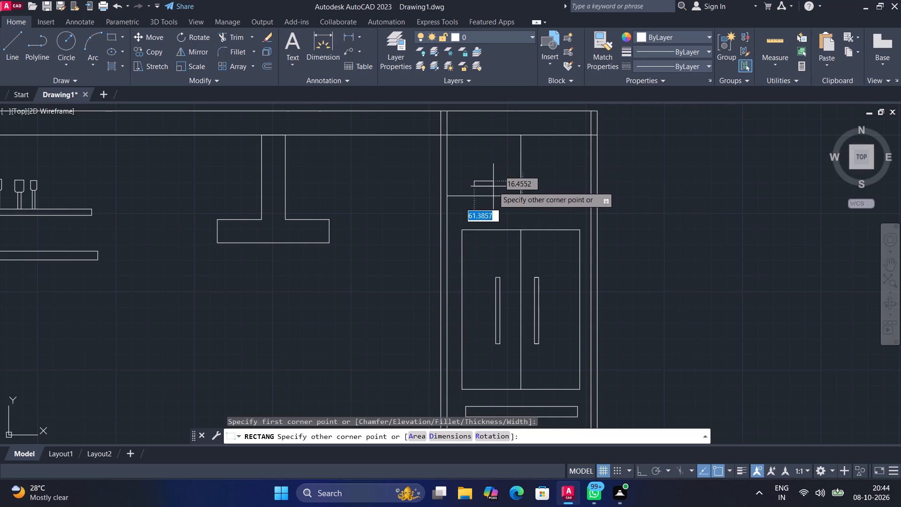
pyautogui.click(499, 187)
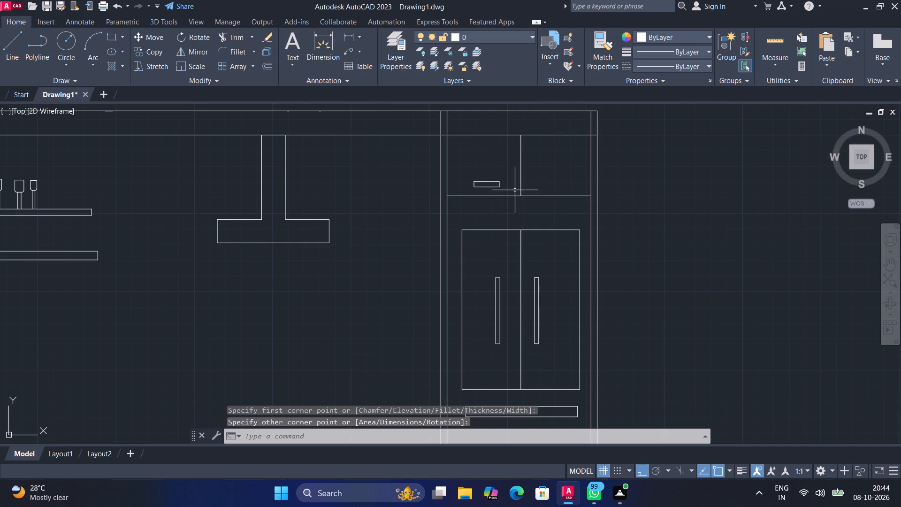
# Copy the small horizontal handle straight across the centre line into the other upper compartment of the side bay.
pyautogui.click(155, 52)
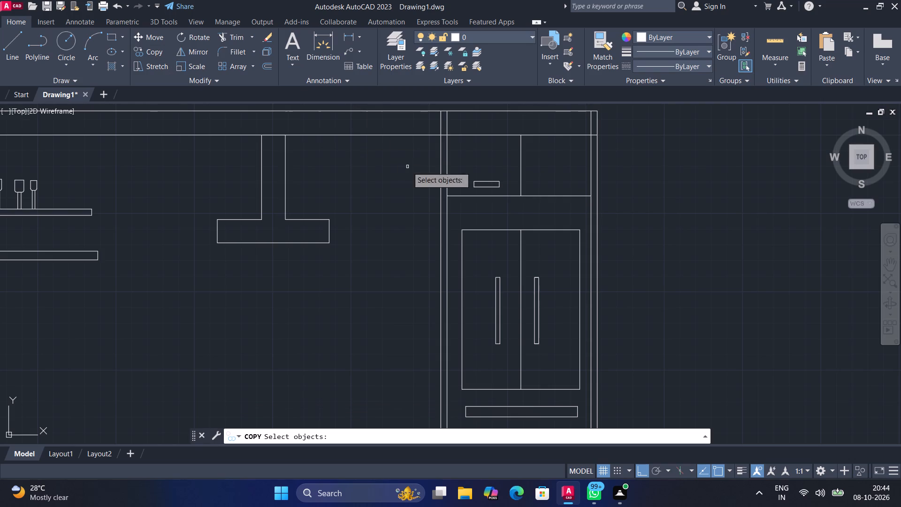
pyautogui.click(481, 180)
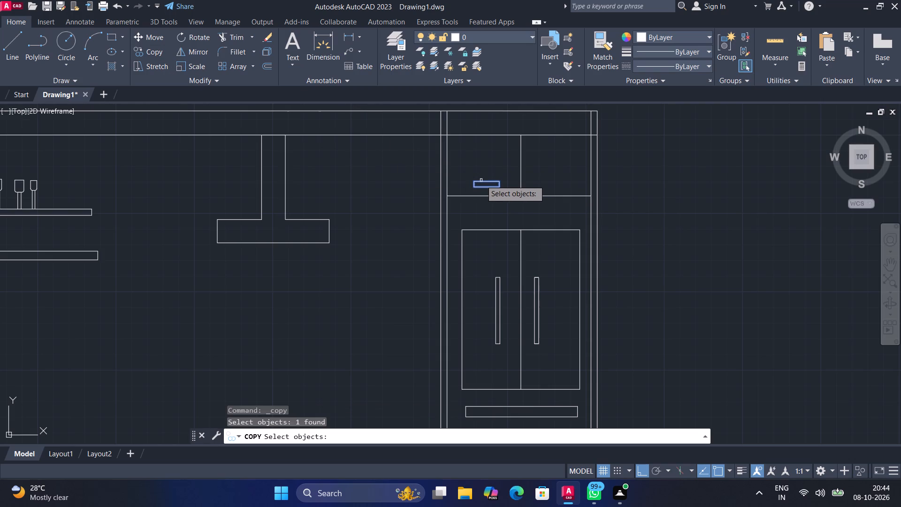
pyautogui.press('Return')
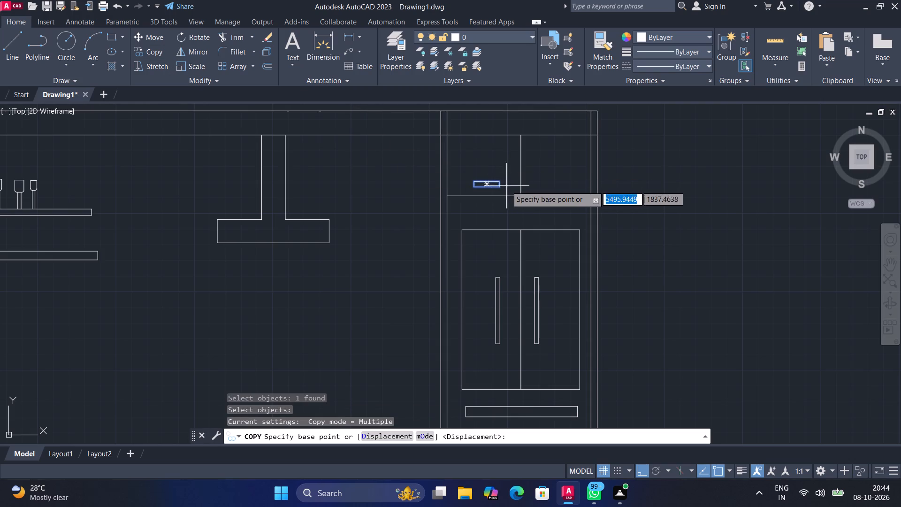
pyautogui.click(489, 184)
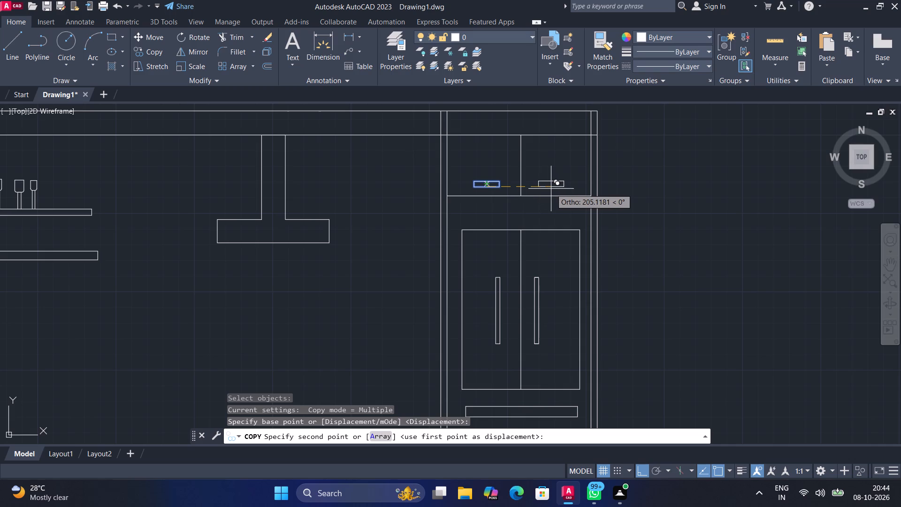
pyautogui.click(554, 189)
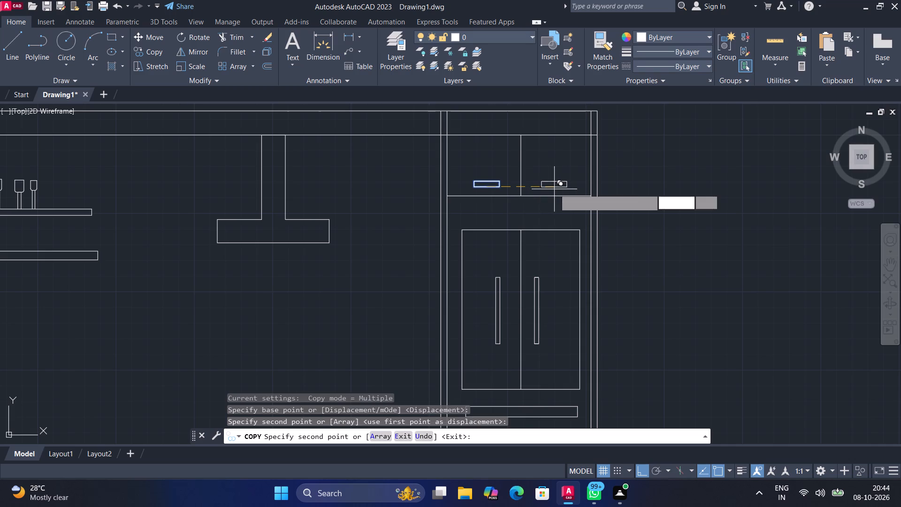
pyautogui.press('Escape')
# Draw a base cabinet outline from the tall cabinet's side, about 917 across below the shelves and about 406 down to the base line.
pyautogui.scroll(-2, 640, 218)
pyautogui.scroll(1, 672, 369)
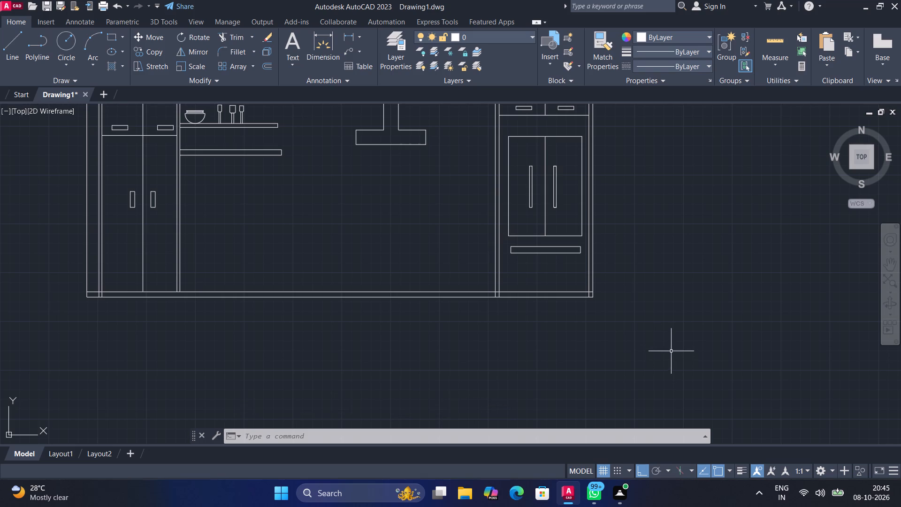
pyautogui.moveTo(294, 302); pyautogui.dragTo(450, 304, button='middle')
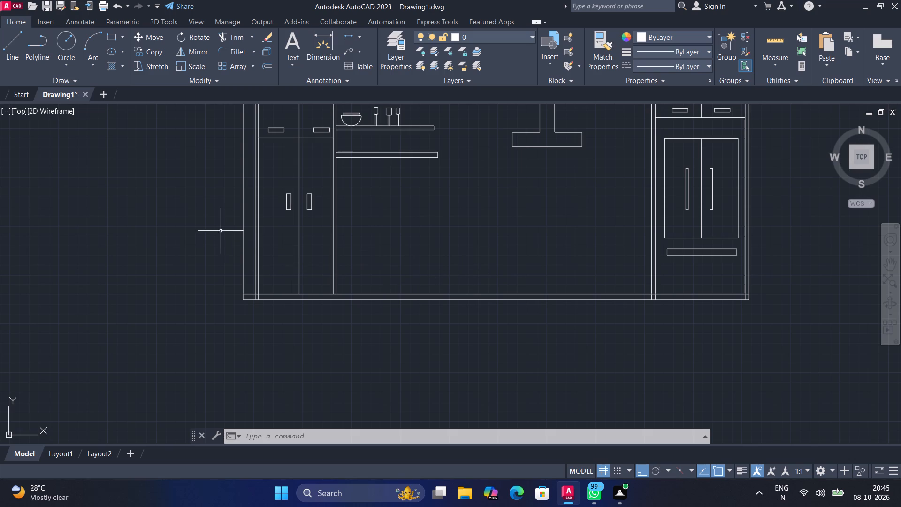
pyautogui.click(2, 45)
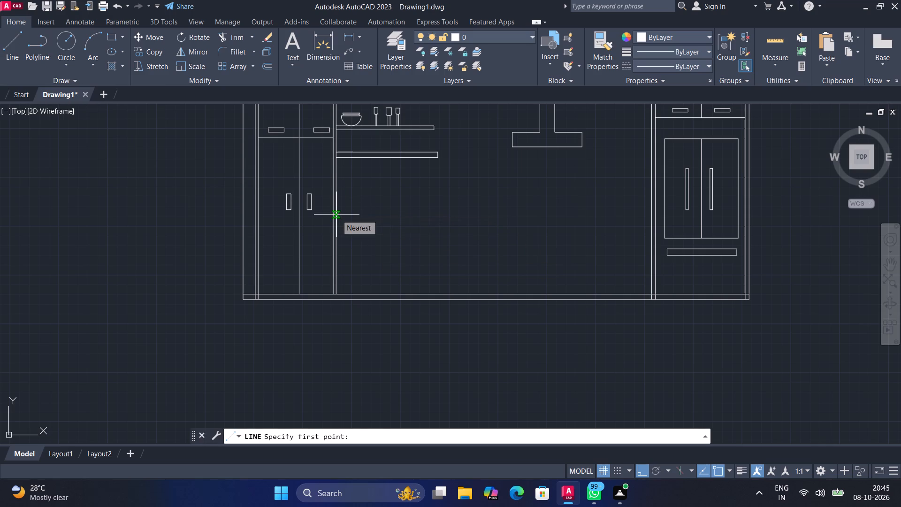
pyautogui.click(336, 215)
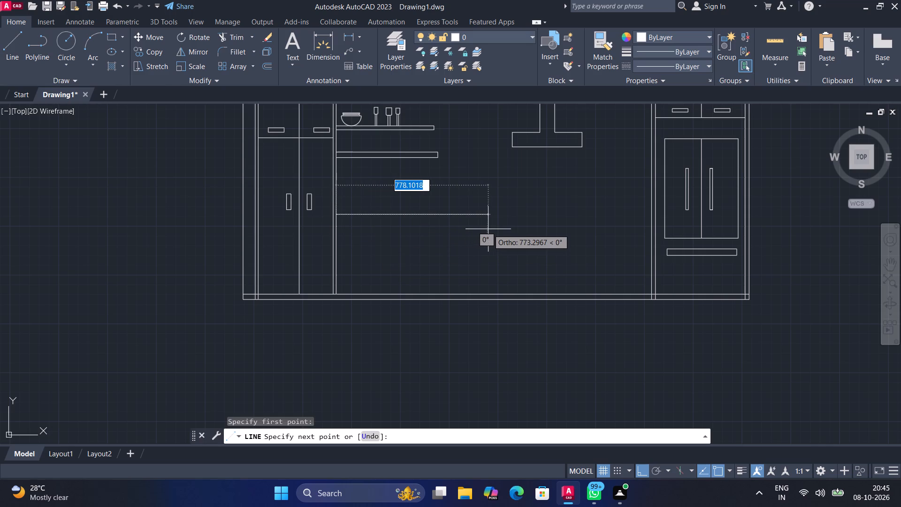
pyautogui.click(515, 229)
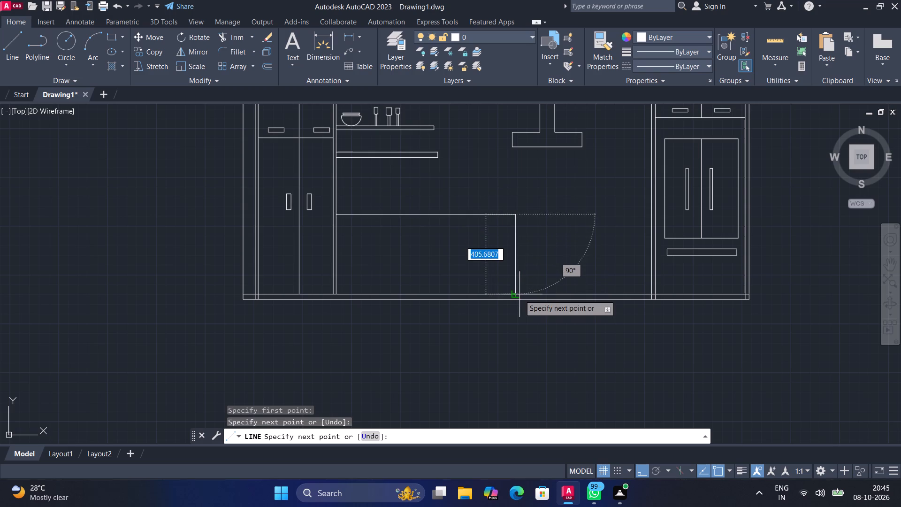
pyautogui.click(518, 296)
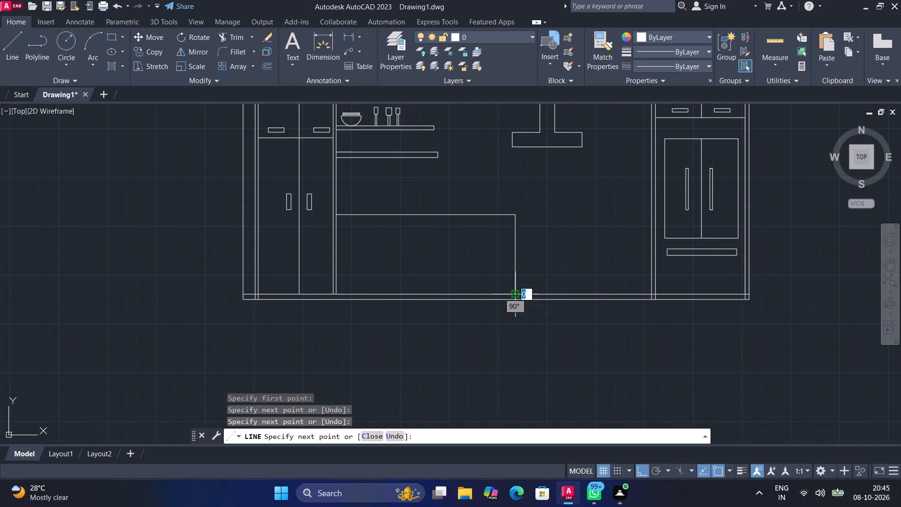
pyautogui.press('Escape')
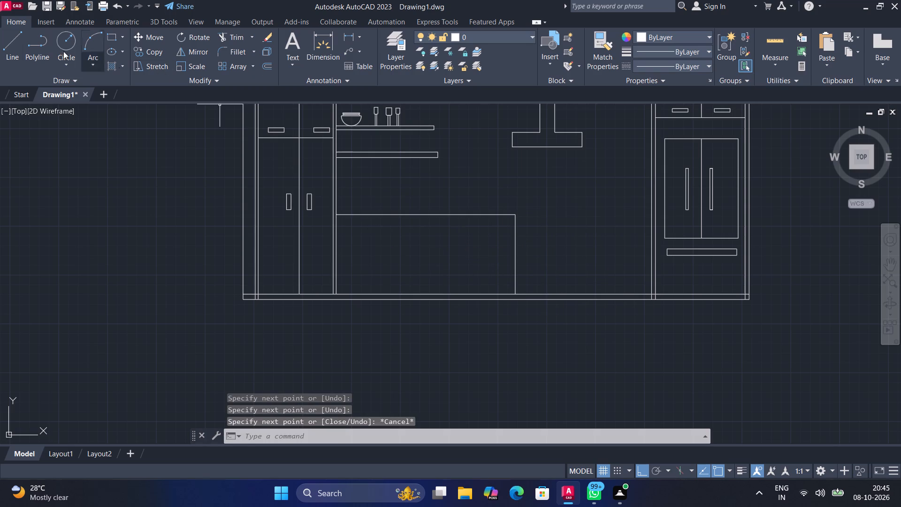
# Draw a countertop underside line about 917 long just below the base cabinet's top, ending at the tall cabinet's side.
pyautogui.click(1, 46)
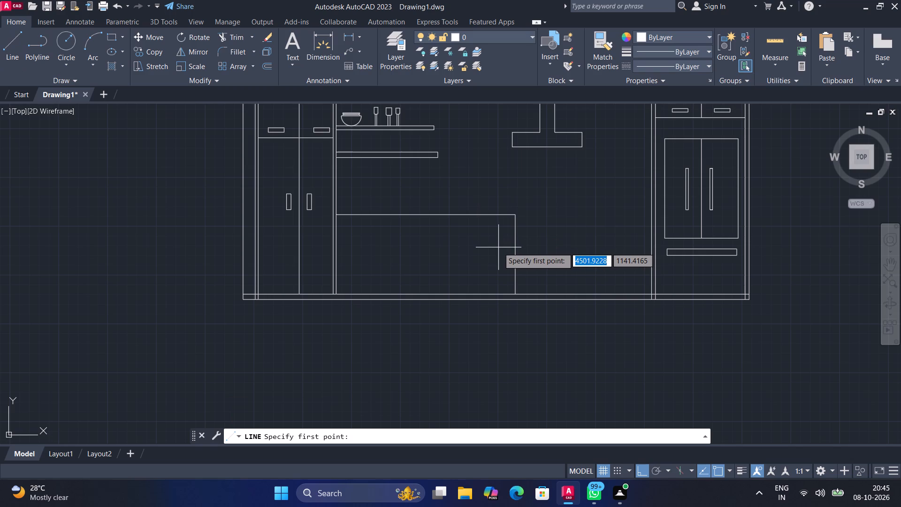
pyautogui.scroll(2, 499, 247)
pyautogui.scroll(2, 534, 181)
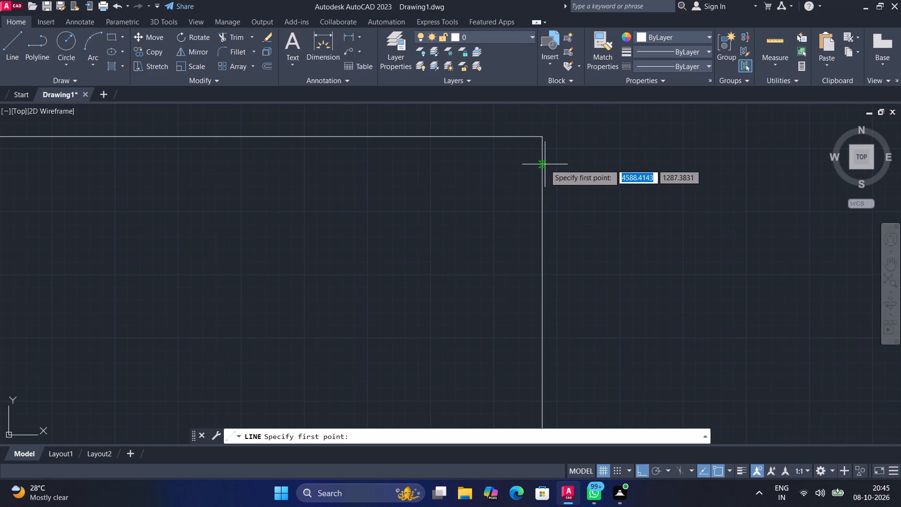
pyautogui.click(541, 148)
pyautogui.scroll(-1, 418, 148)
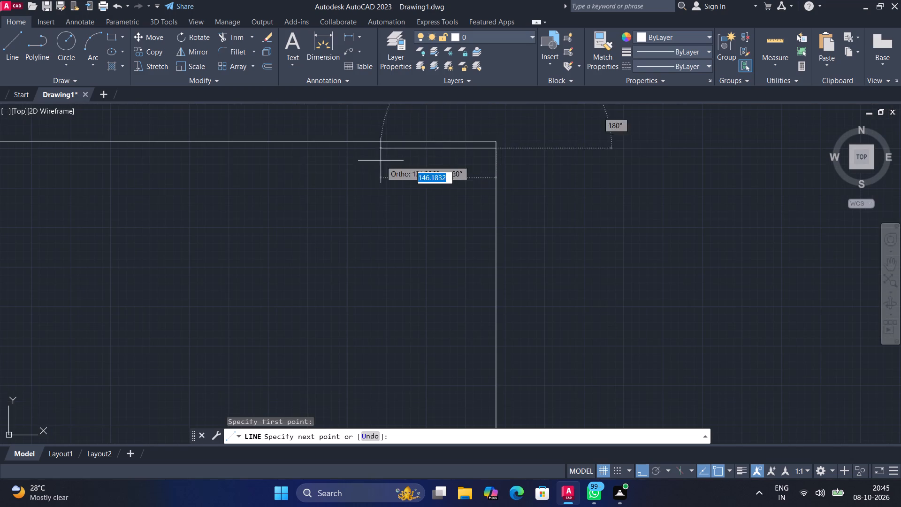
pyautogui.scroll(-2, 229, 164)
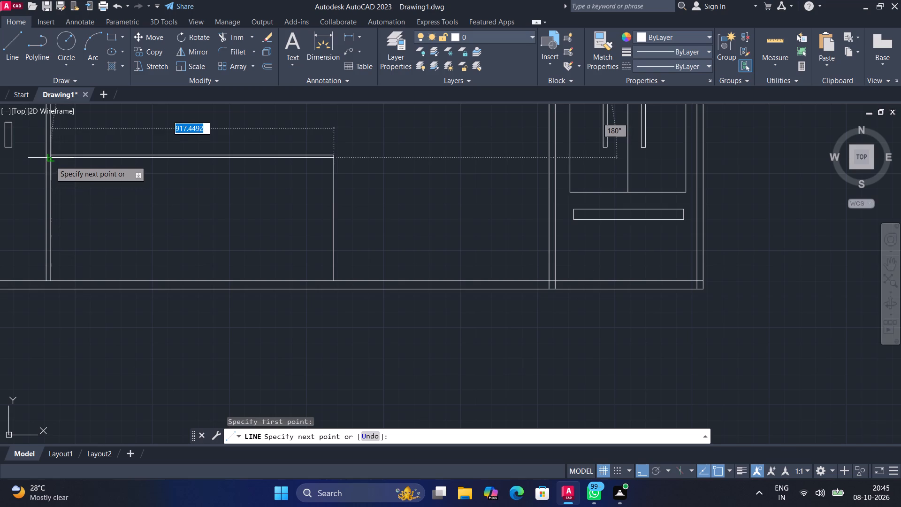
pyautogui.click(50, 161)
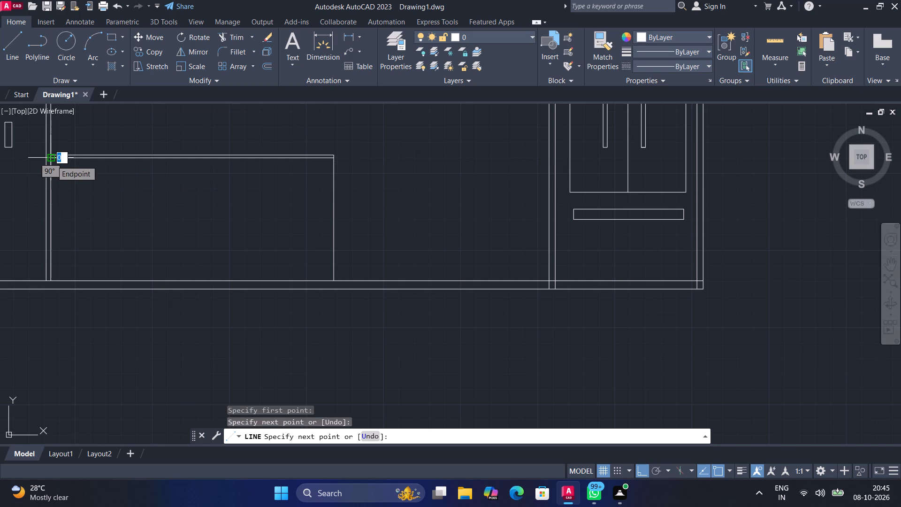
pyautogui.press('Escape')
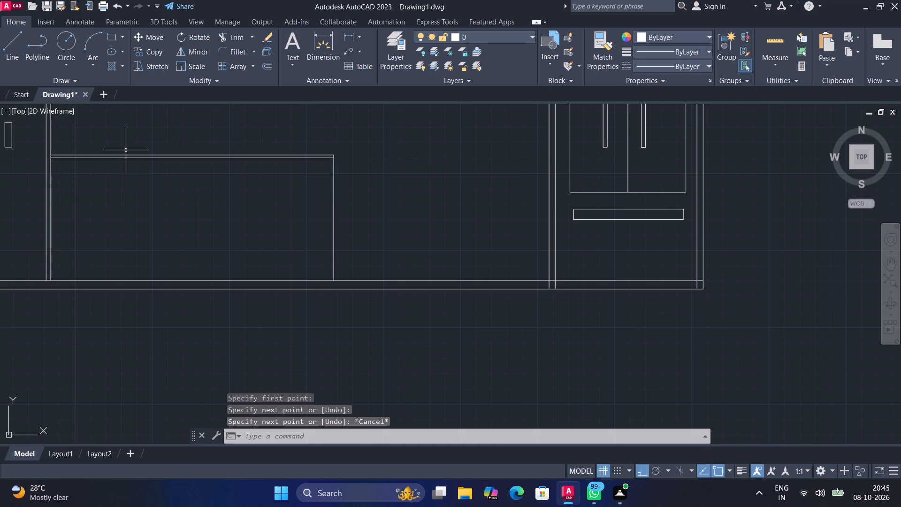
# Draw two vertical dividers from the countertop underside to the base line, about one quarter and two thirds across from the tall cabinet.
pyautogui.click(21, 50)
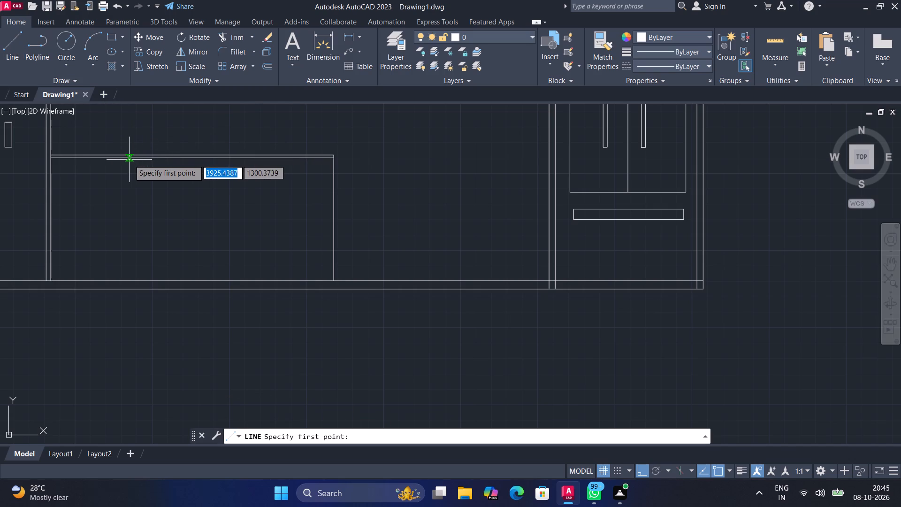
pyautogui.scroll(1, 129, 157)
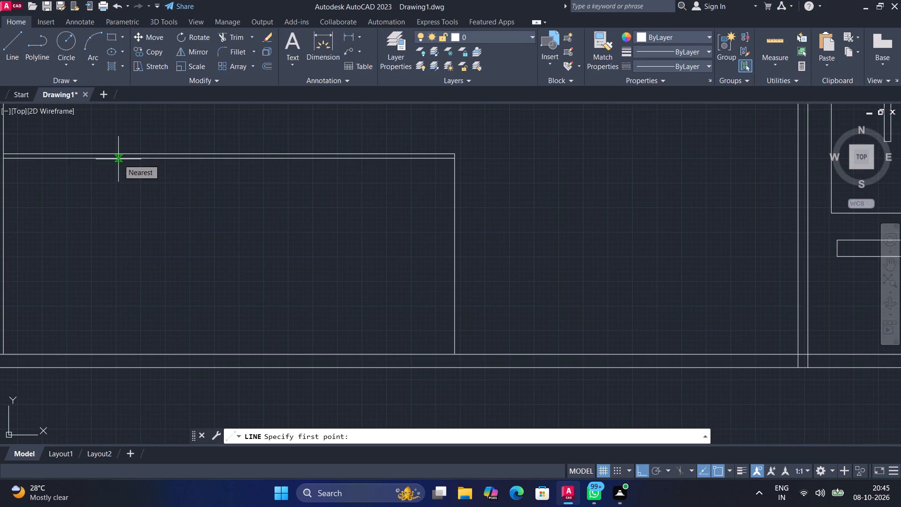
pyautogui.click(118, 158)
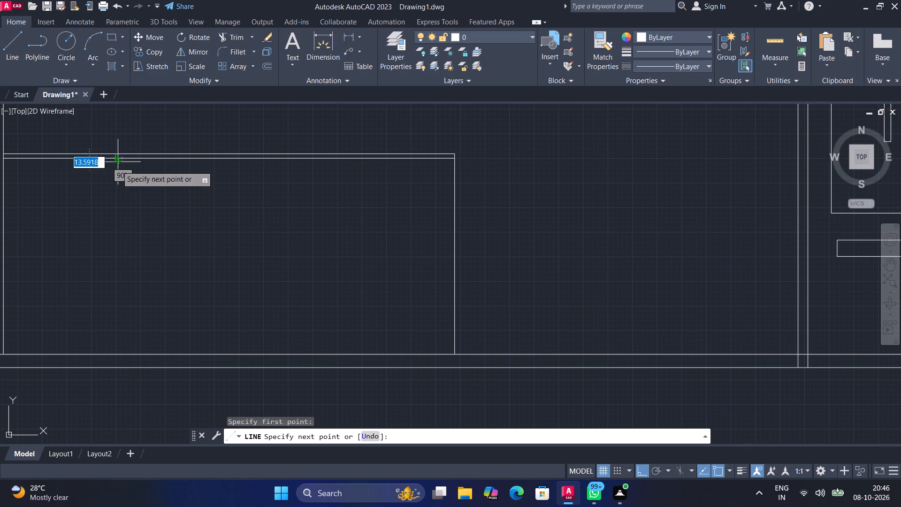
pyautogui.click(117, 352)
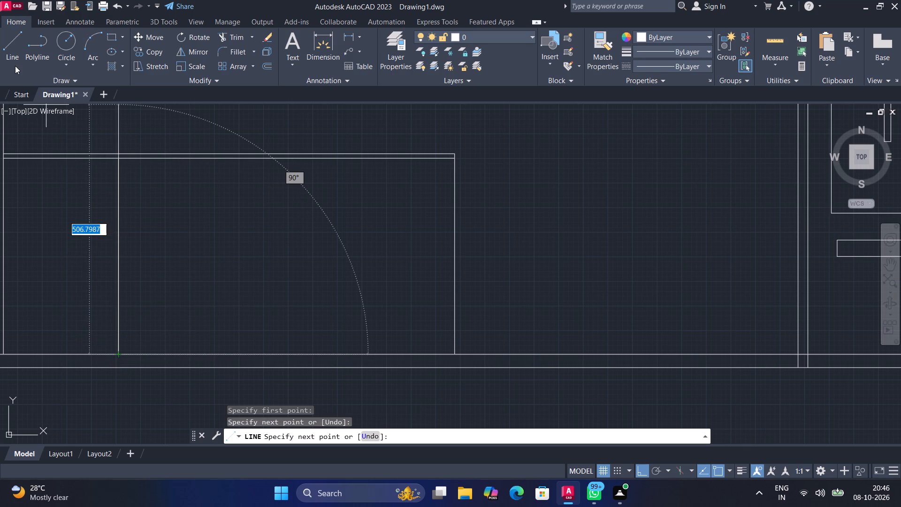
pyautogui.click(16, 58)
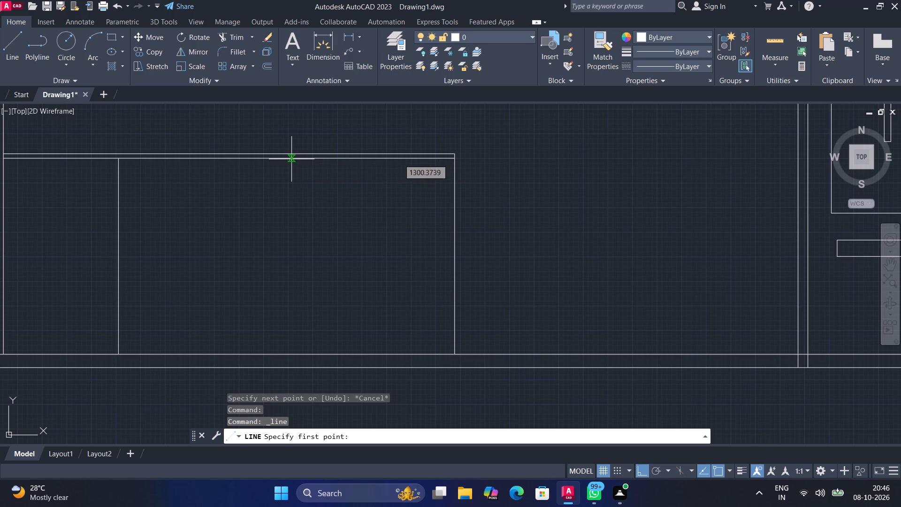
pyautogui.click(291, 159)
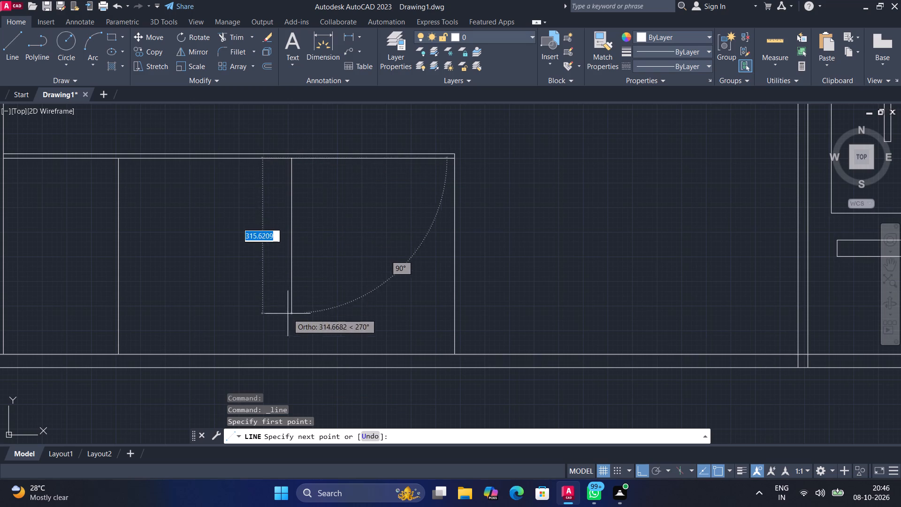
pyautogui.click(293, 354)
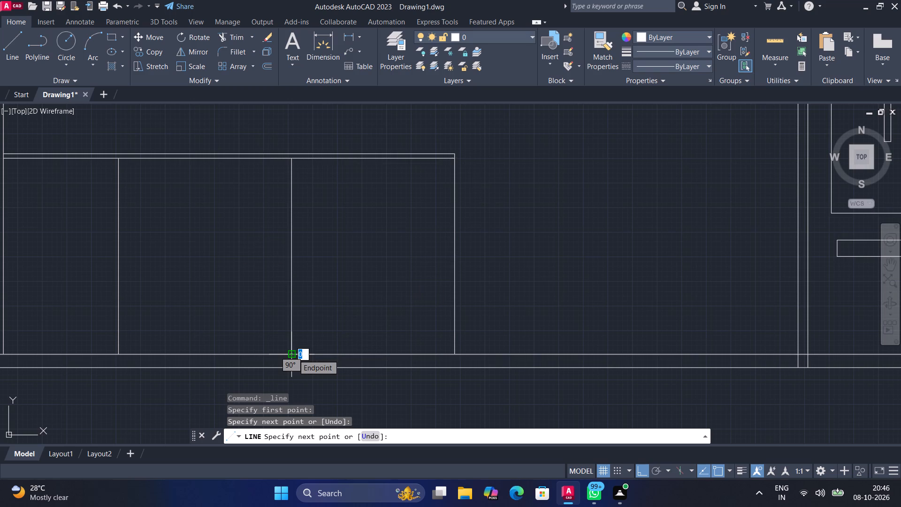
pyautogui.press('Escape')
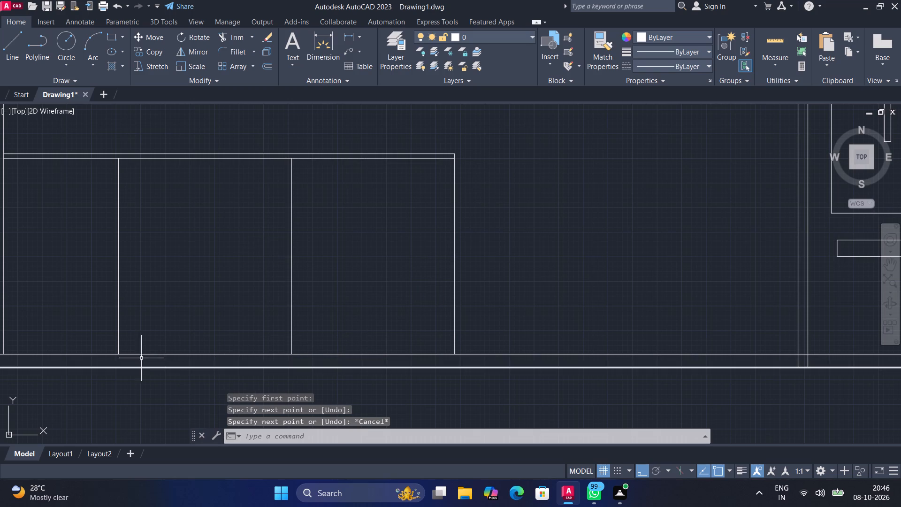
# Draw two horizontal lines about 917 long across the base cabinet, one just below the countertop and one slightly below mid-height.
pyautogui.moveTo(146, 286); pyautogui.dragTo(240, 300, button='middle')
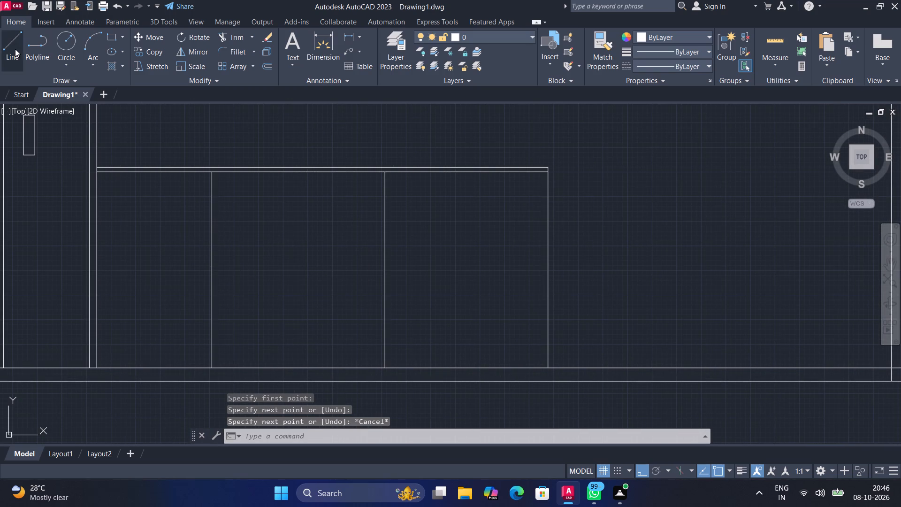
pyautogui.click(15, 49)
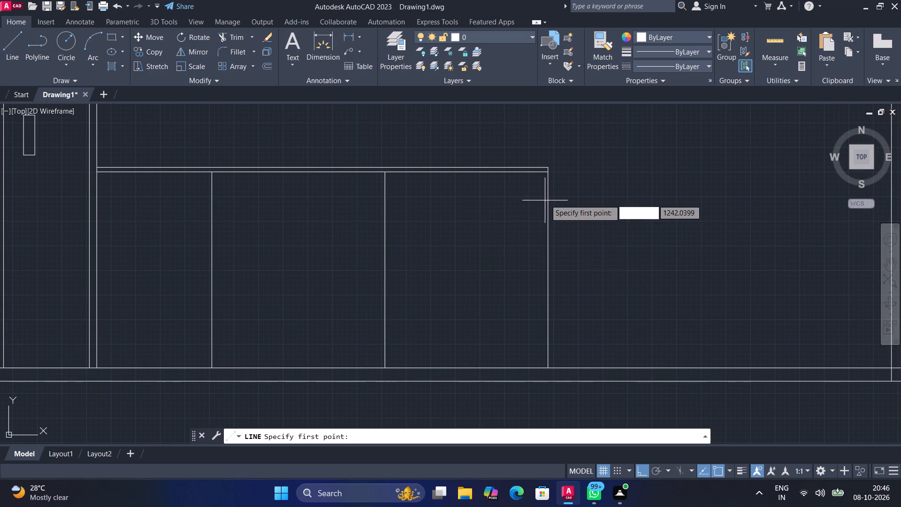
pyautogui.click(548, 194)
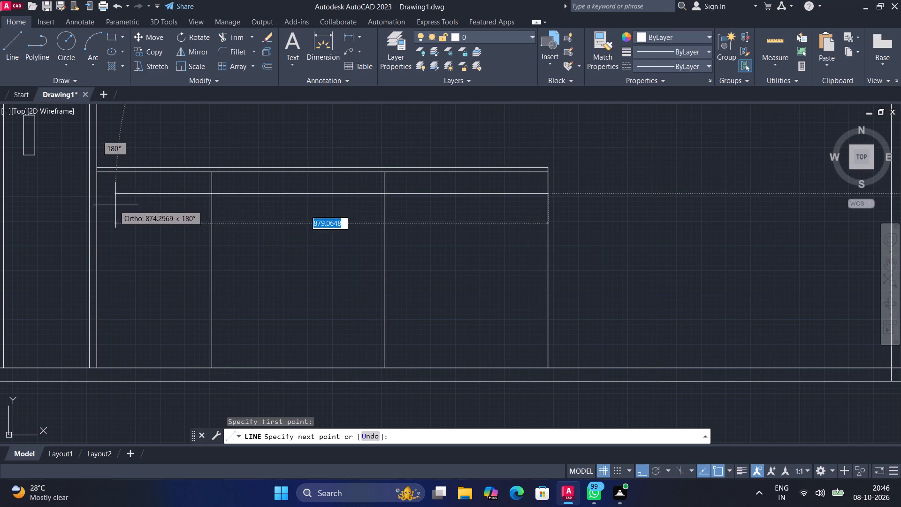
pyautogui.click(97, 193)
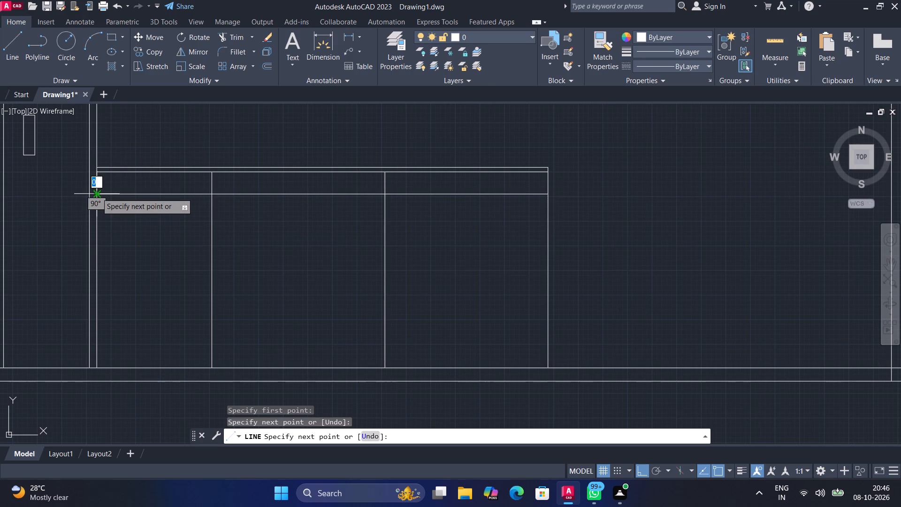
pyautogui.press('Escape')
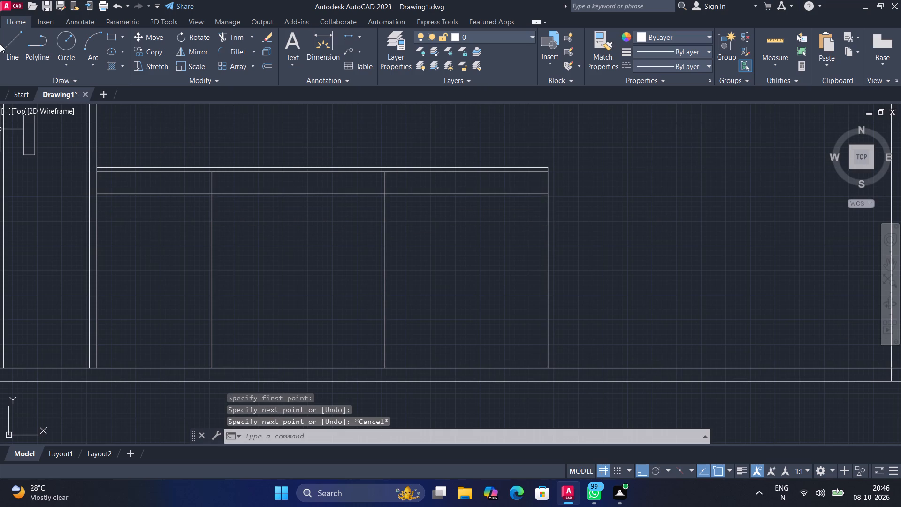
pyautogui.click(3, 39)
pyautogui.click(549, 286)
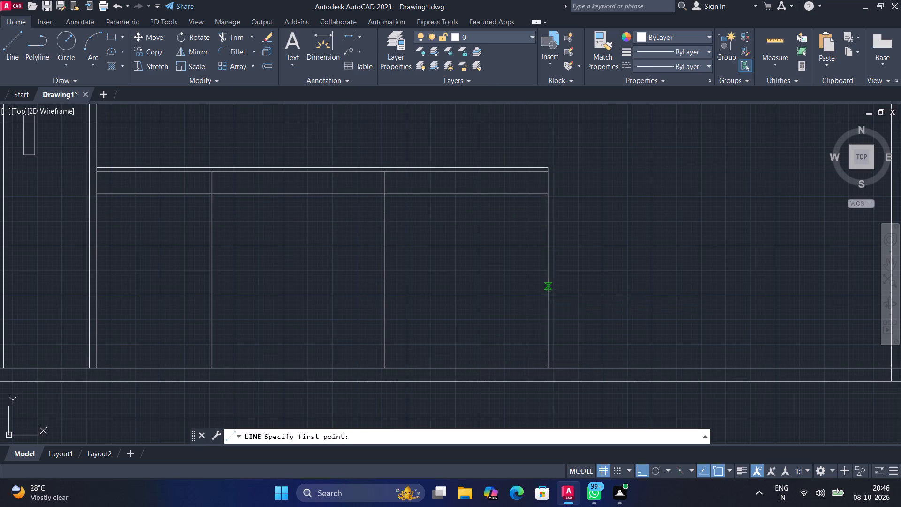
pyautogui.click(96, 286)
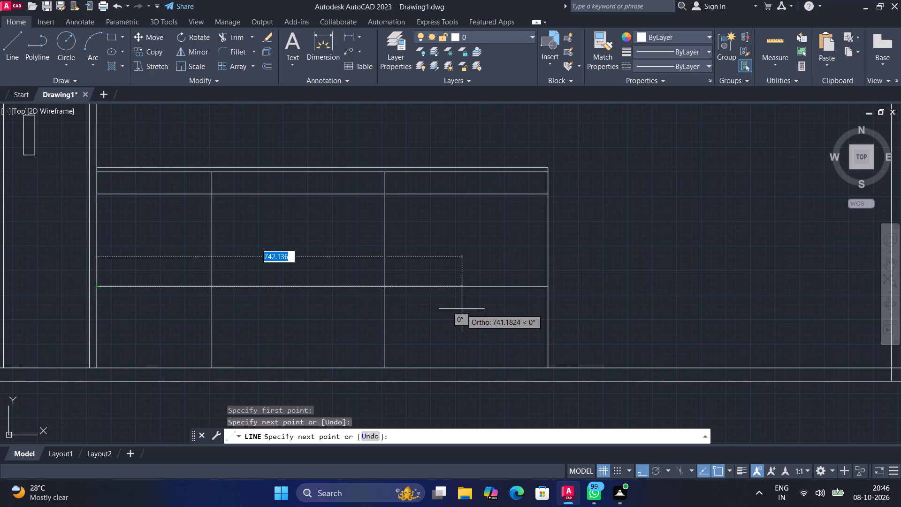
pyautogui.press('`')
pyautogui.scroll(-1, 456, 271)
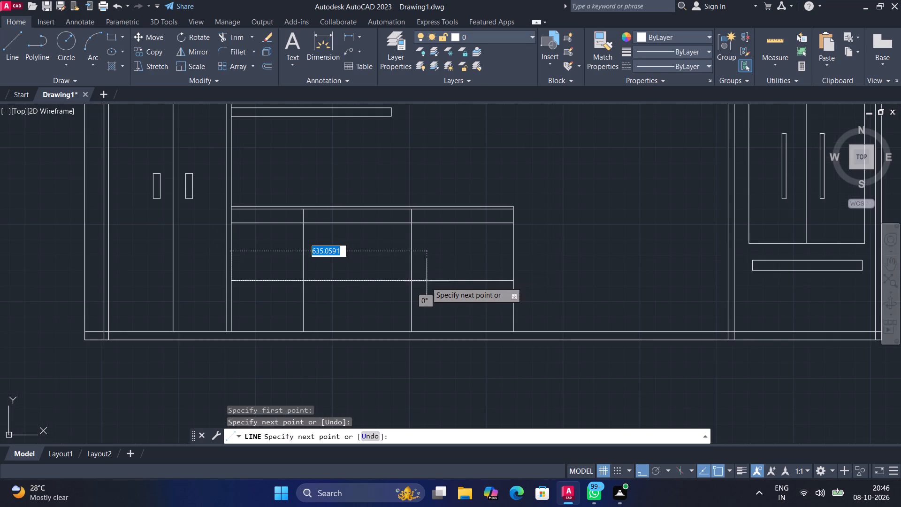
pyautogui.press('Escape')
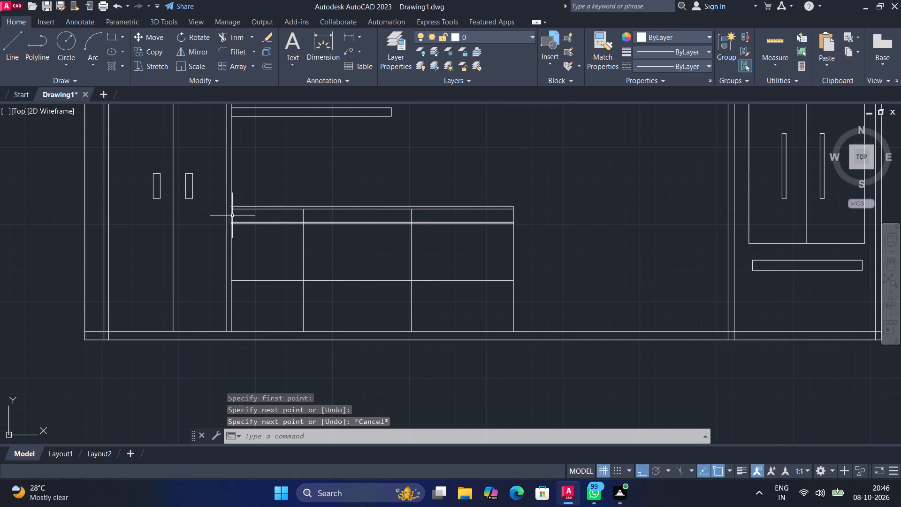
# Draw a small horizontal handle rectangle about 15 high near the top of the middle compartment beside the tall cabinet.
pyautogui.click(108, 36)
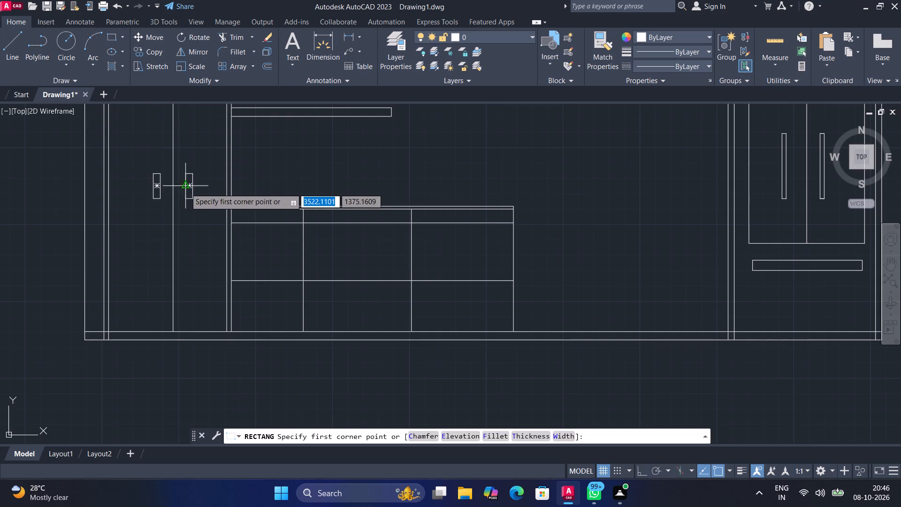
pyautogui.click(252, 239)
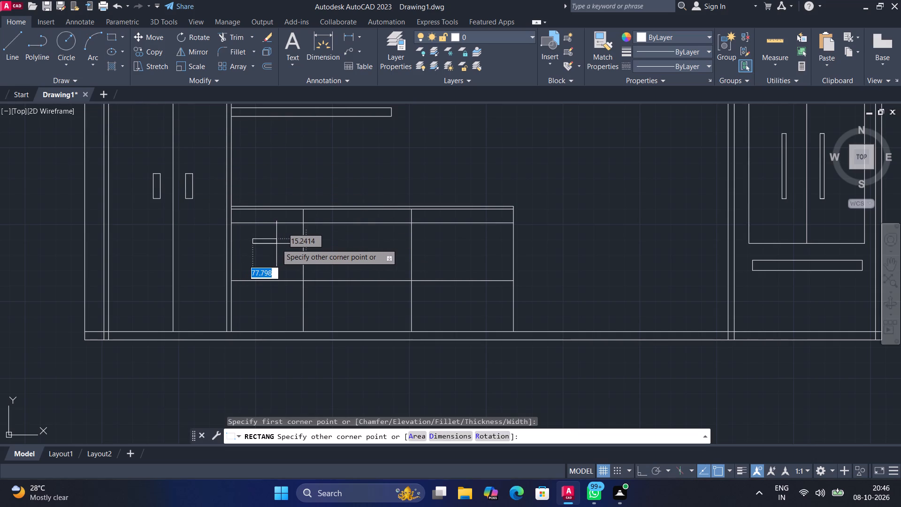
pyautogui.click(280, 244)
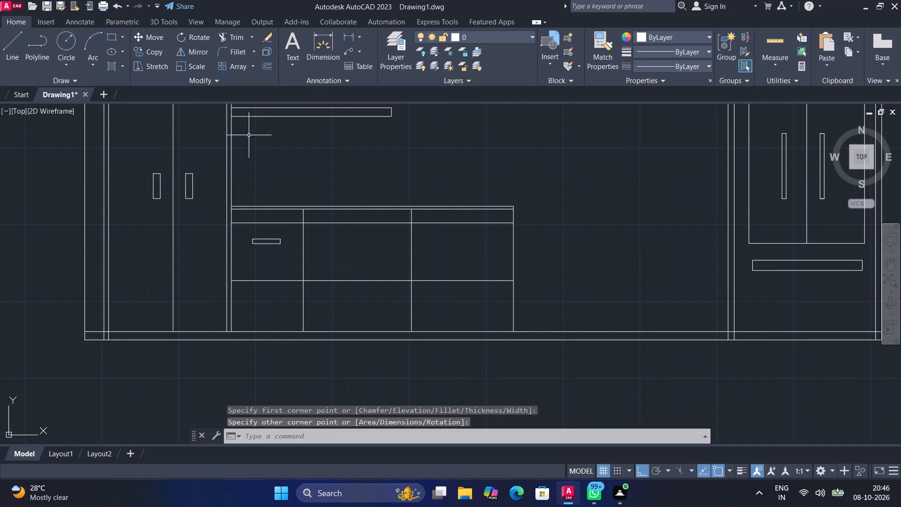
# Copy the handle, with Ortho off, straight up and down into the top and bottom compartments of the column beside the tall cabinet.
pyautogui.click(146, 49)
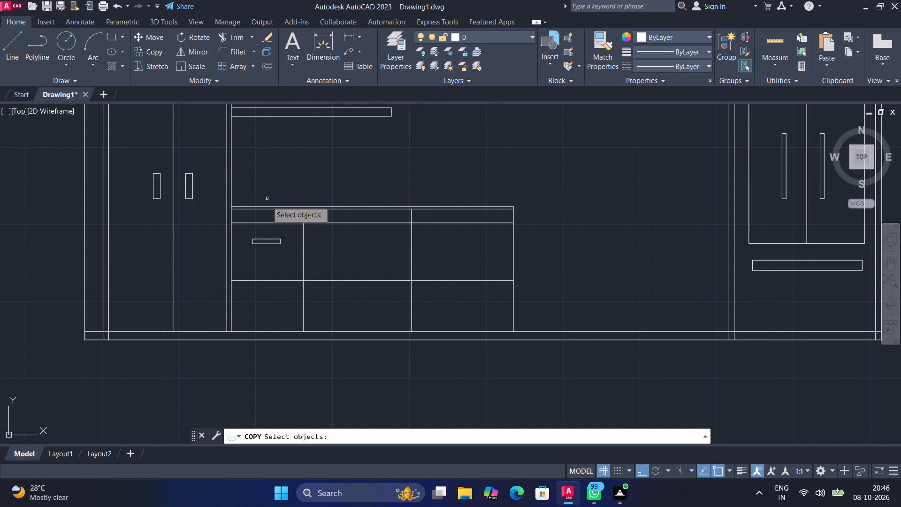
pyautogui.click(271, 239)
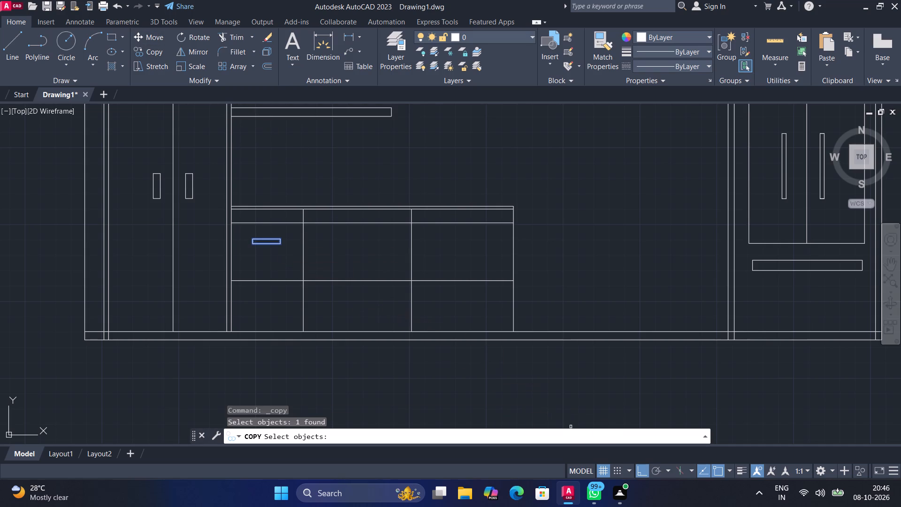
pyautogui.click(645, 466)
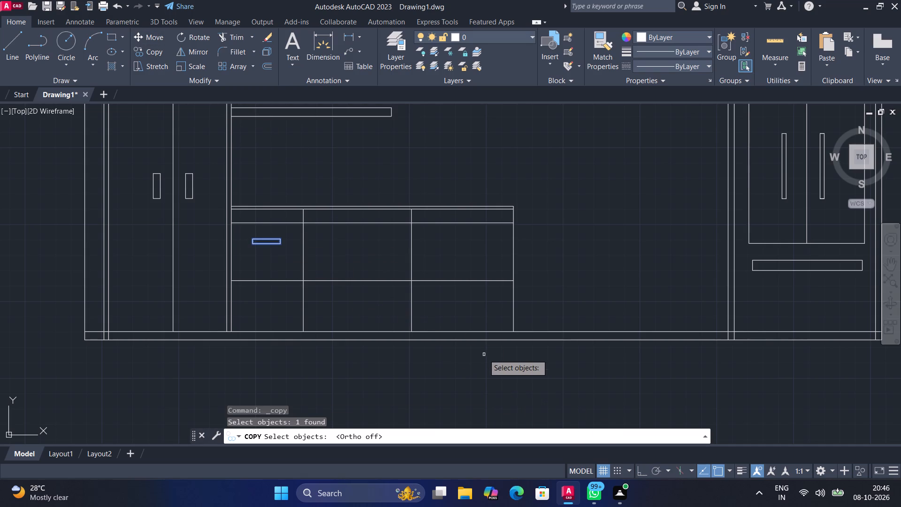
pyautogui.press('Return')
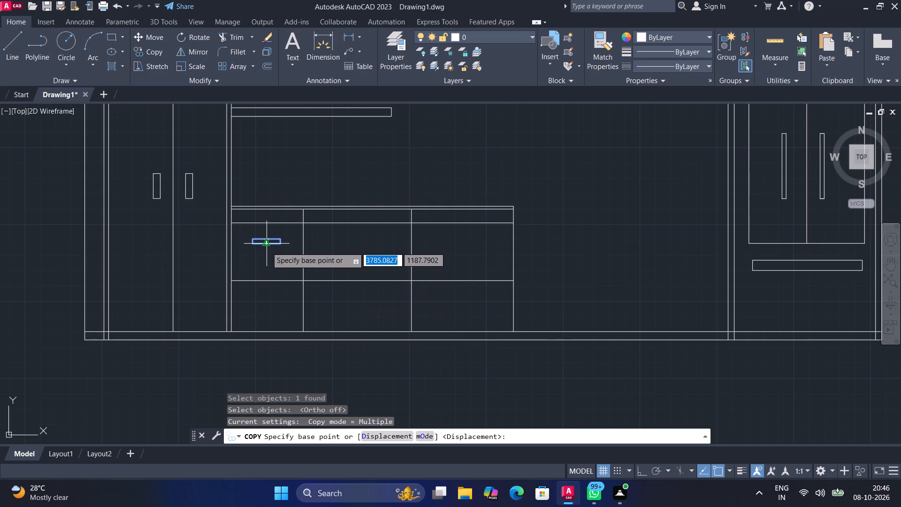
pyautogui.click(267, 246)
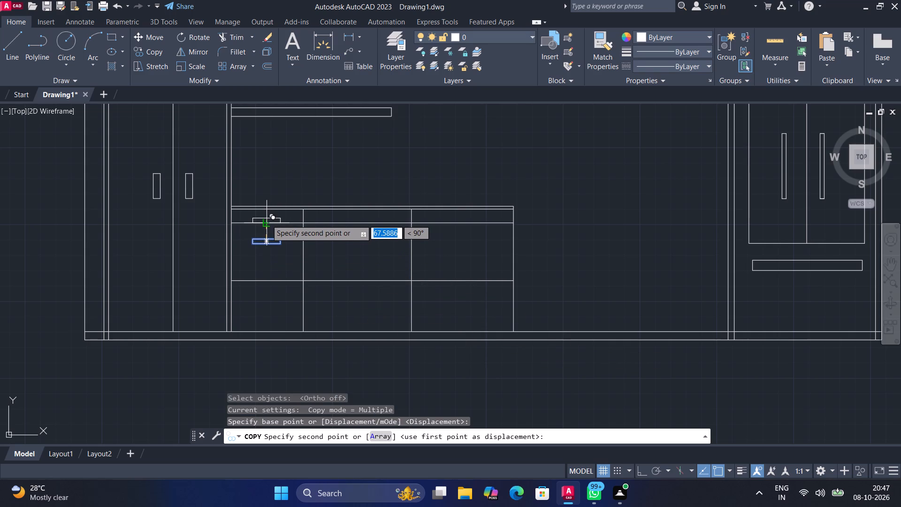
pyautogui.scroll(2, 267, 218)
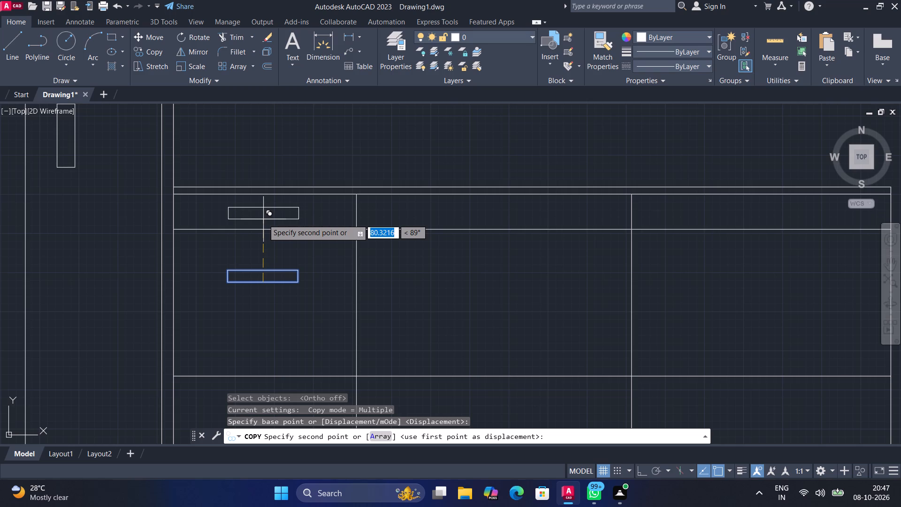
pyautogui.click(263, 219)
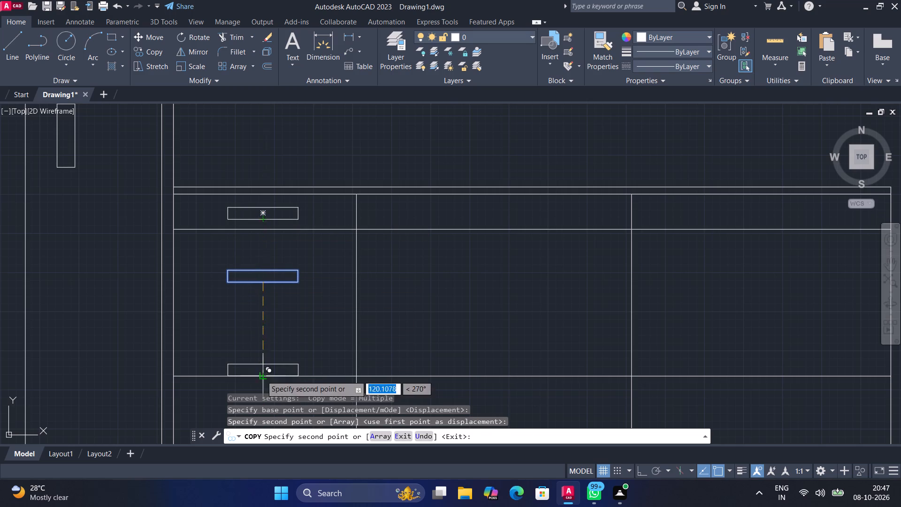
pyautogui.moveTo(264, 371); pyautogui.dragTo(277, 323, button='middle')
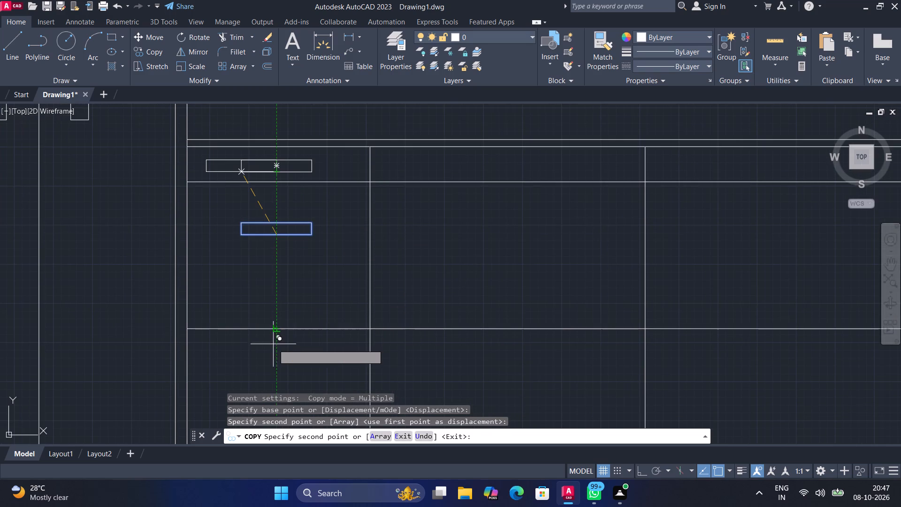
pyautogui.click(277, 369)
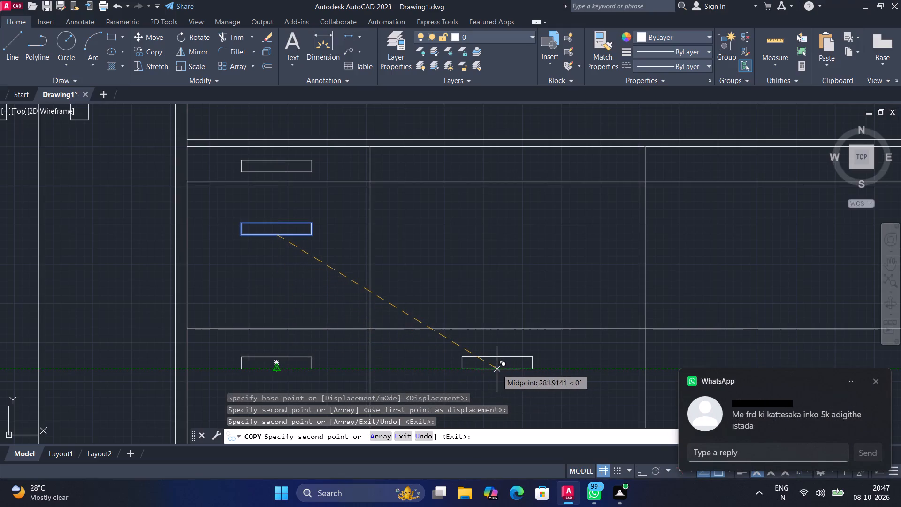
# Place further copies of the handle in all three compartments of the base cabinet's middle column and of its far column.
pyautogui.click(497, 369)
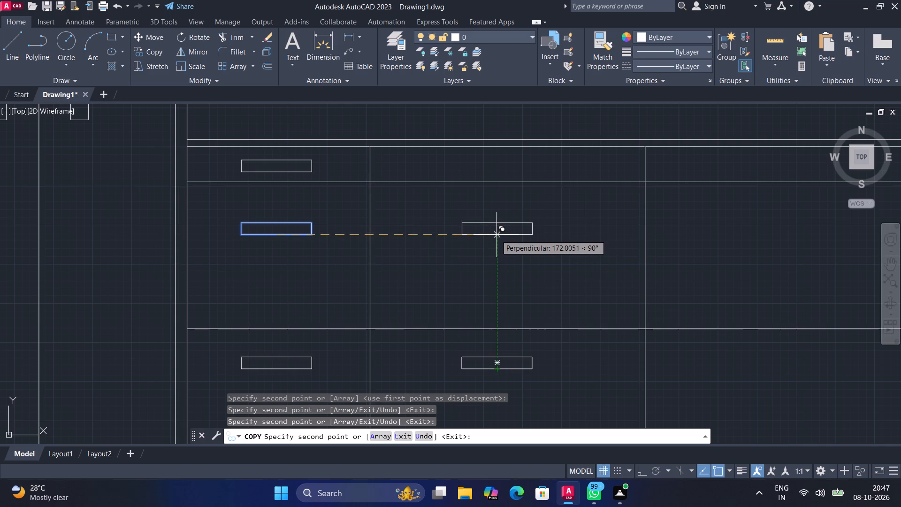
pyautogui.click(496, 234)
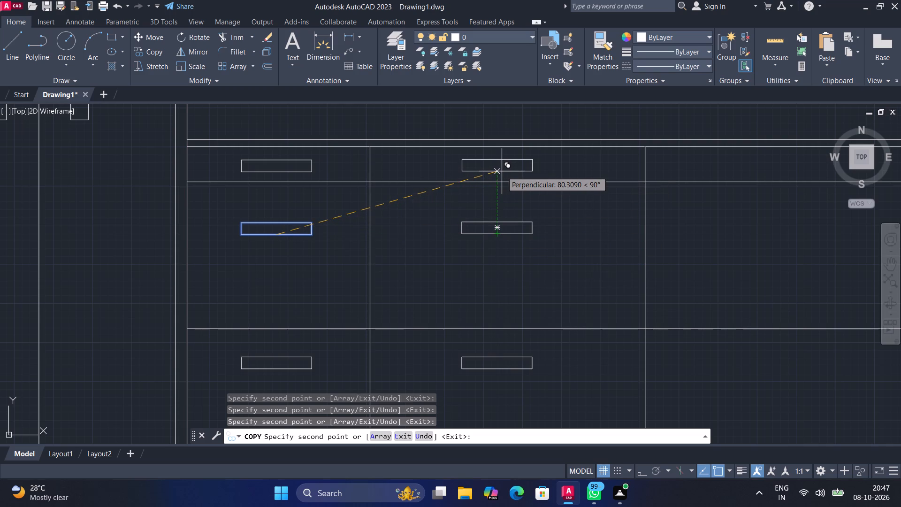
pyautogui.click(502, 171)
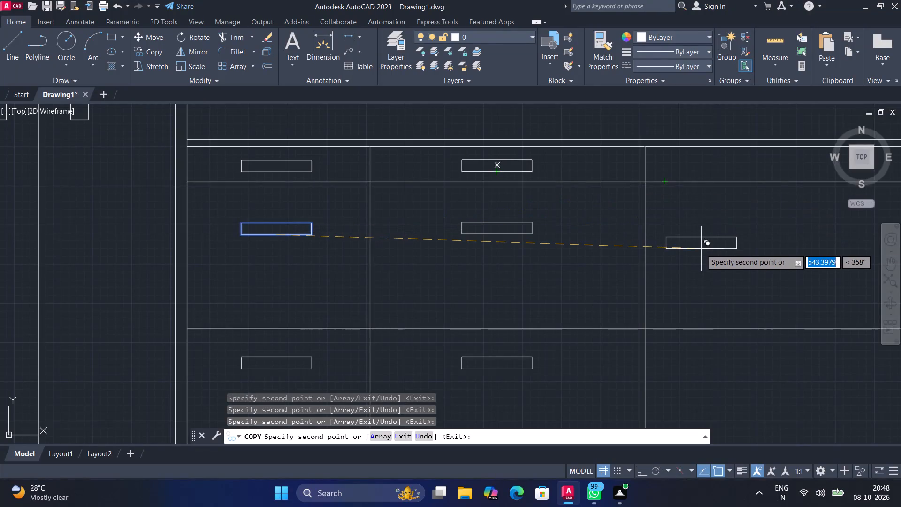
pyautogui.moveTo(701, 249); pyautogui.dragTo(506, 294, button='middle')
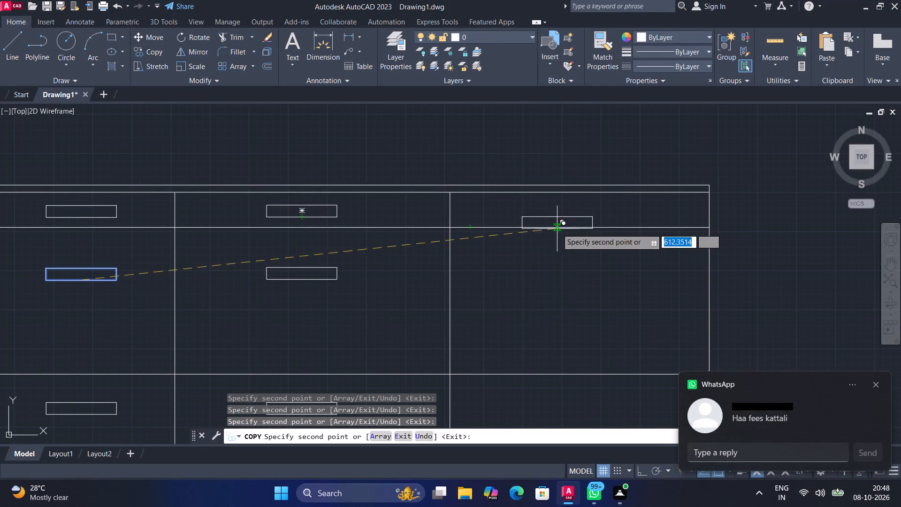
pyautogui.click(561, 215)
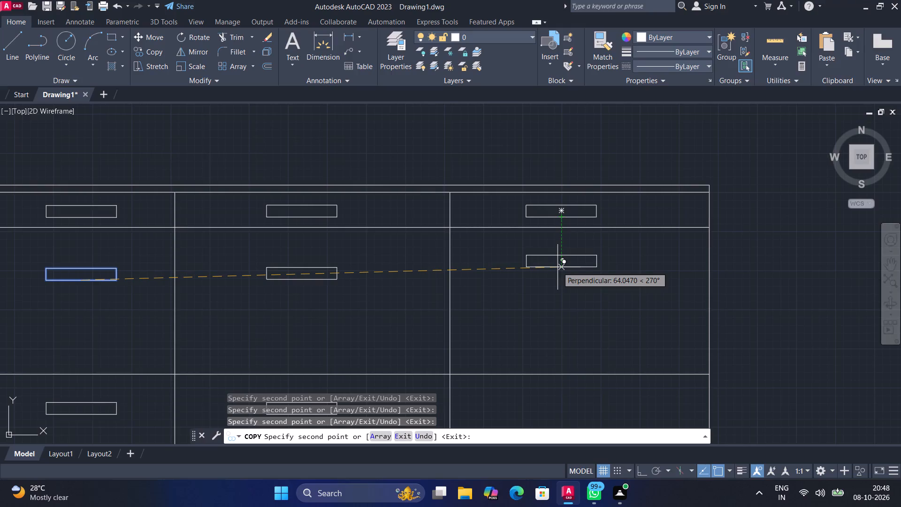
pyautogui.click(562, 273)
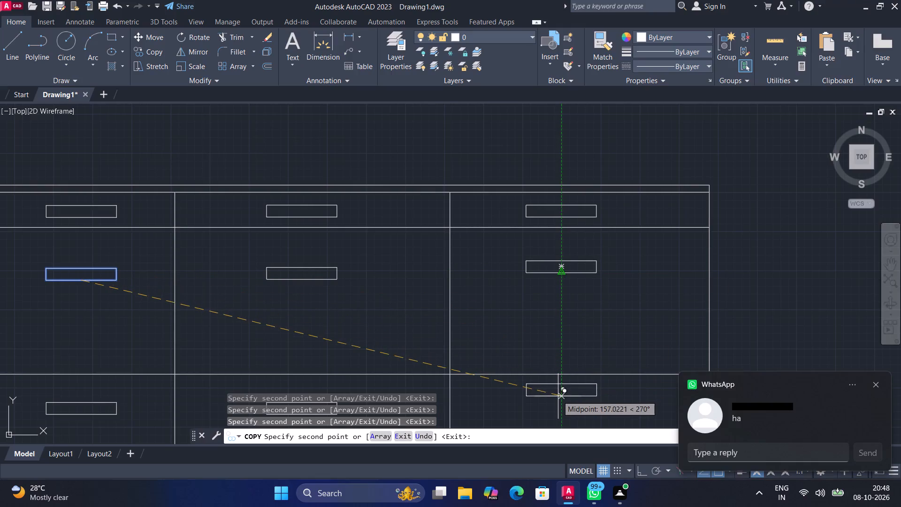
pyautogui.moveTo(558, 396); pyautogui.dragTo(578, 314, button='middle')
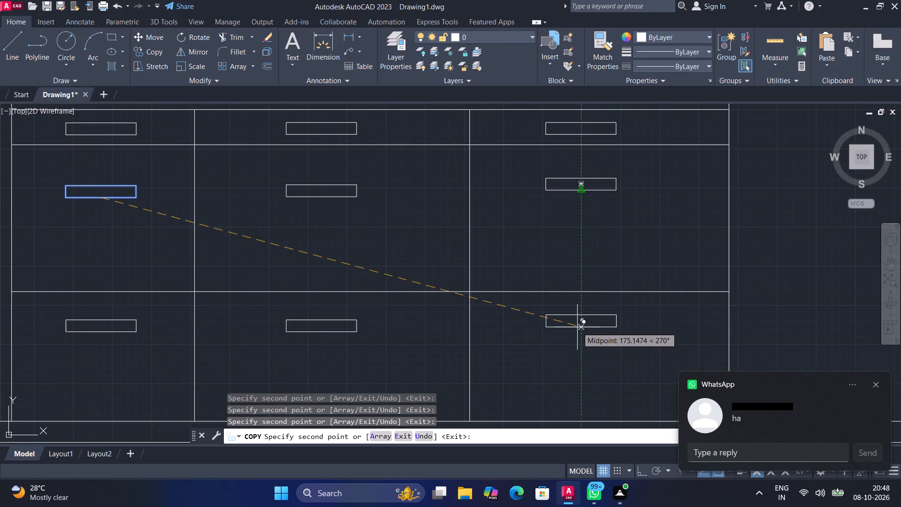
pyautogui.click(577, 327)
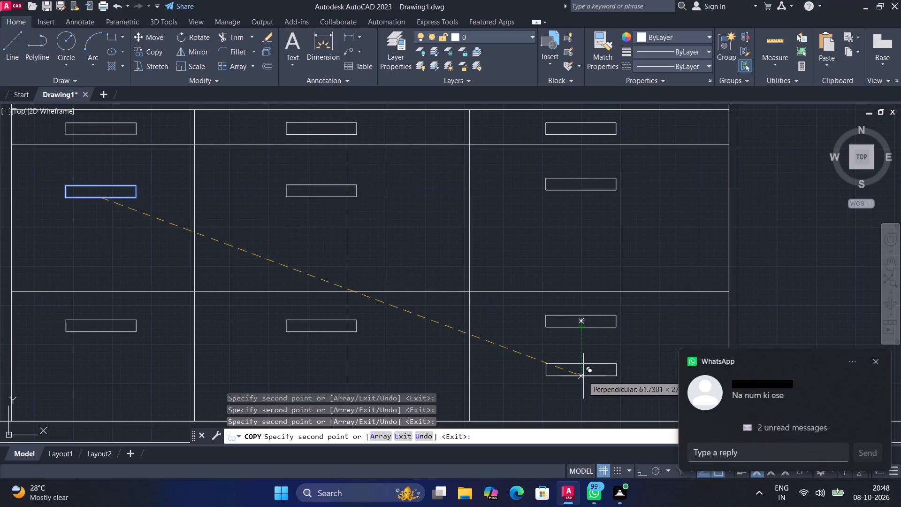
pyautogui.press('Escape')
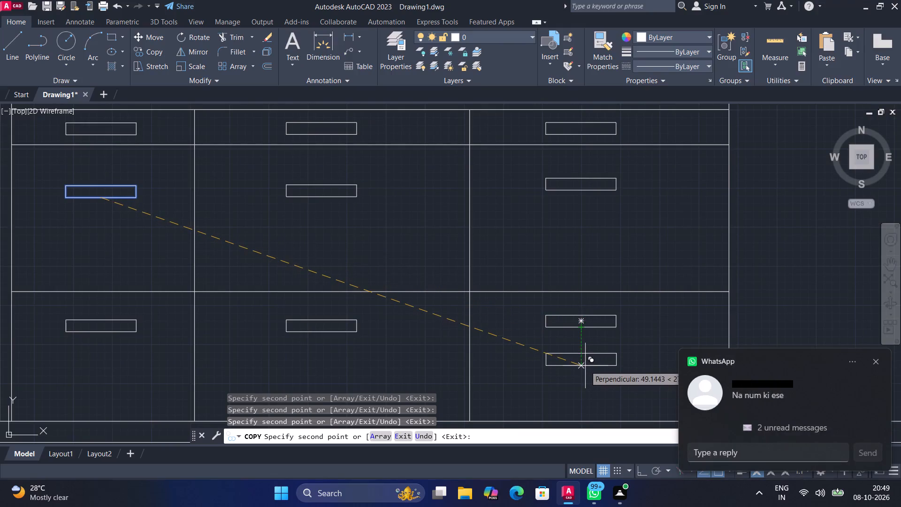
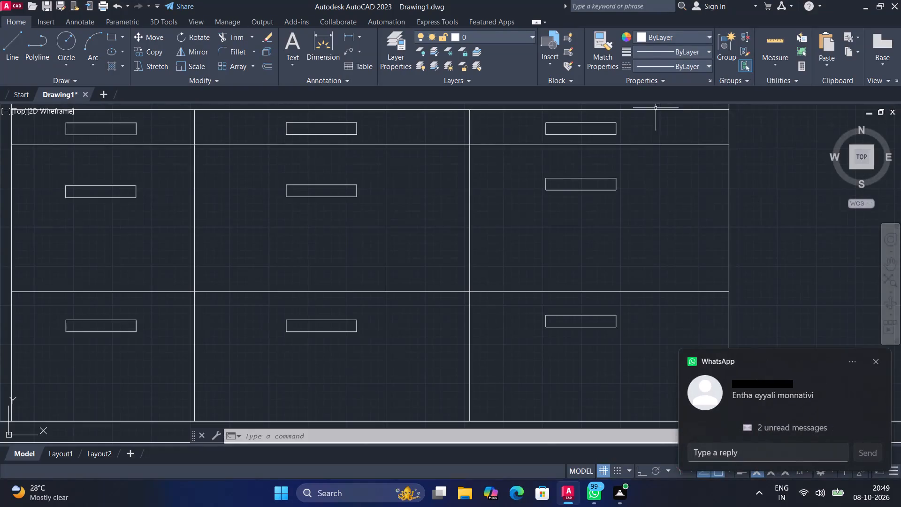
# Draw an oven outline rectangle about 478 wide and 406 high against the base cabinet's free side, from countertop level to the plinth line.
pyautogui.moveTo(517, 285); pyautogui.dragTo(0, 261, button='middle')
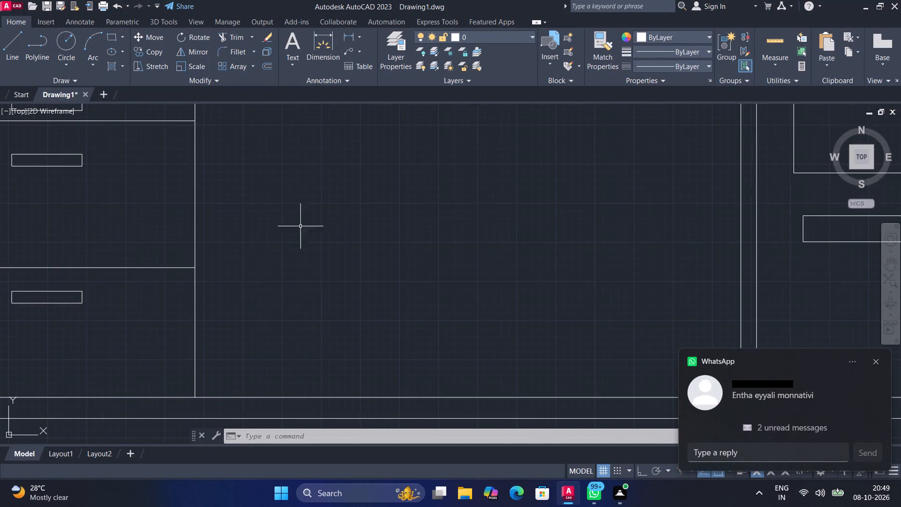
pyautogui.scroll(-1, 371, 217)
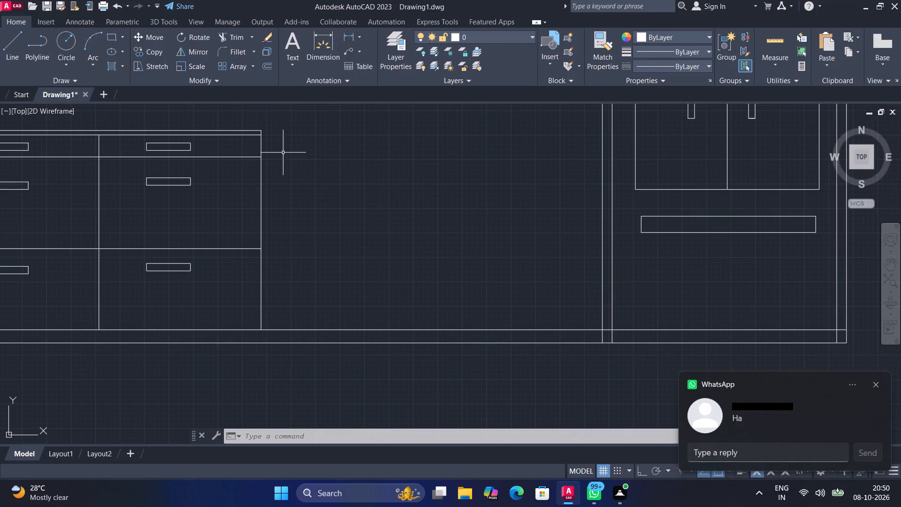
pyautogui.click(110, 32)
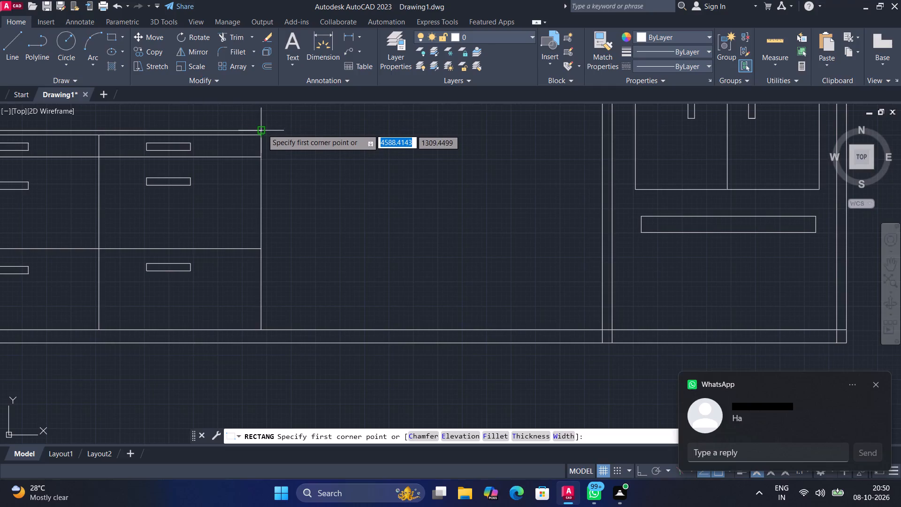
pyautogui.click(262, 129)
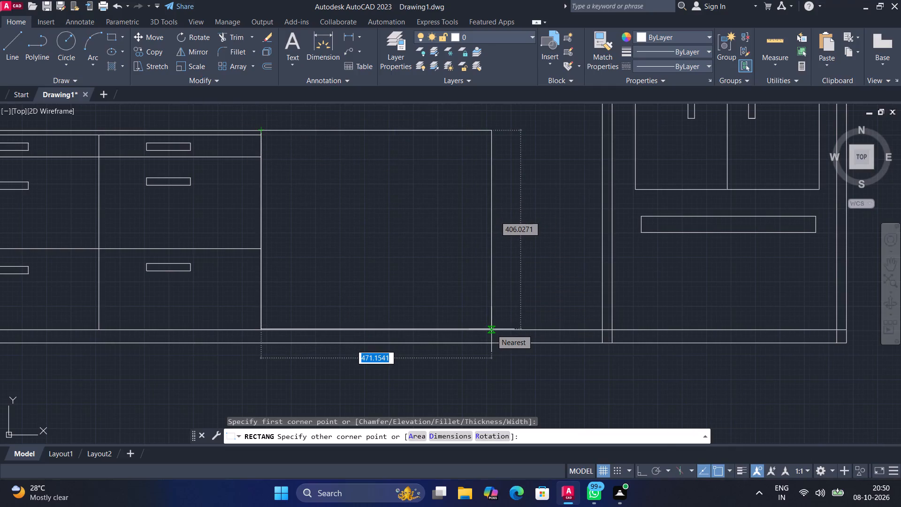
pyautogui.scroll(2, 493, 329)
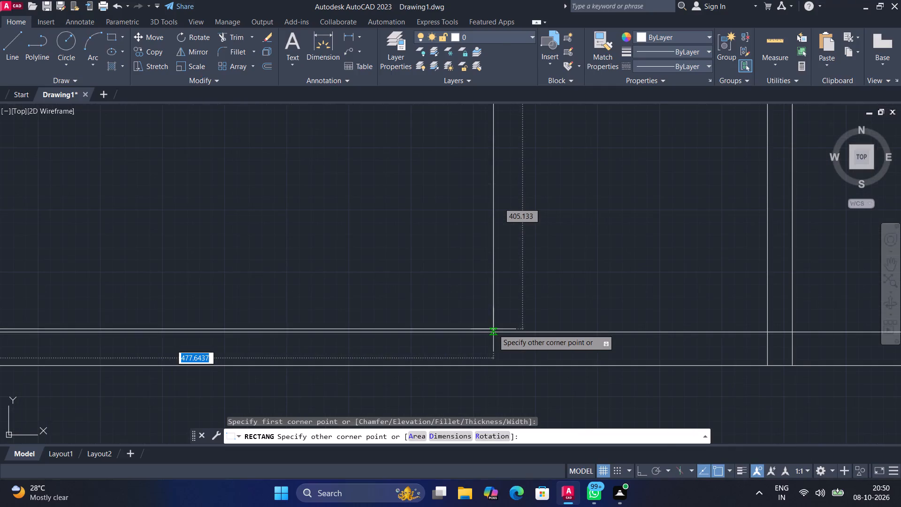
pyautogui.click(495, 332)
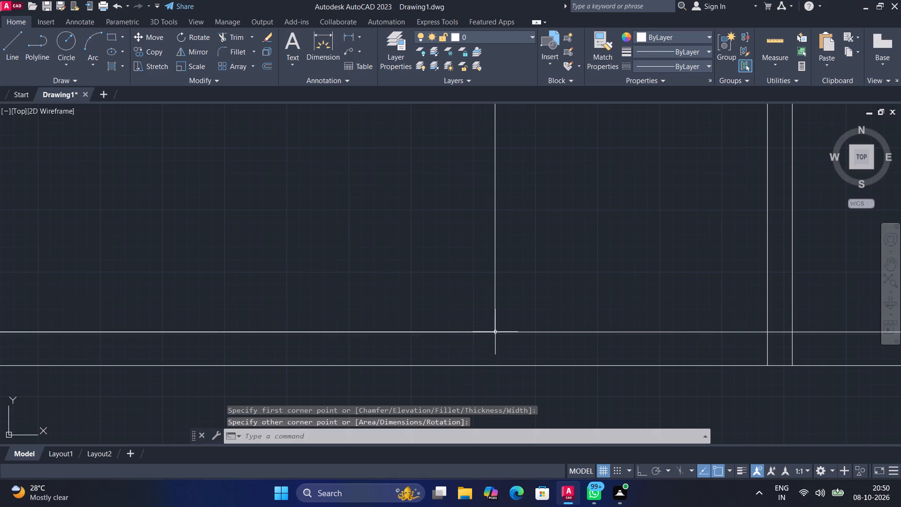
pyautogui.scroll(-1, 404, 277)
pyautogui.moveTo(400, 243); pyautogui.dragTo(431, 278, button='middle')
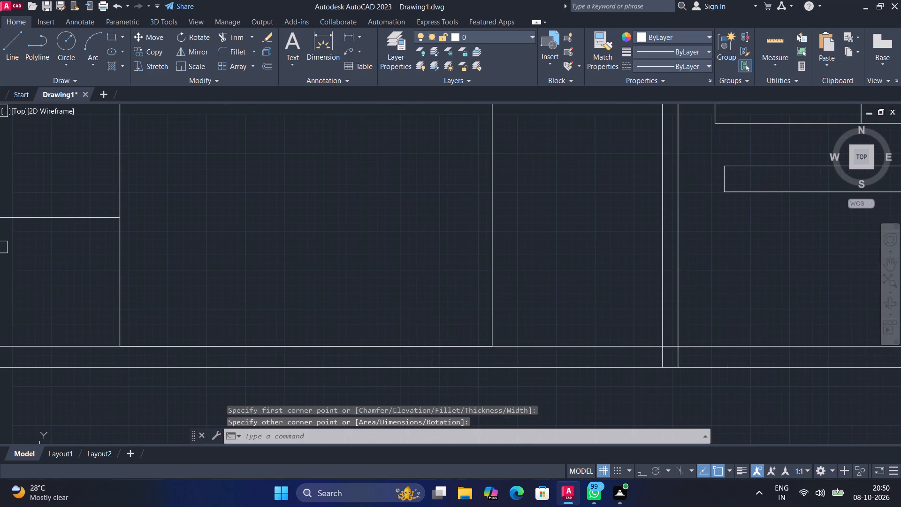
pyautogui.scroll(-2, 428, 252)
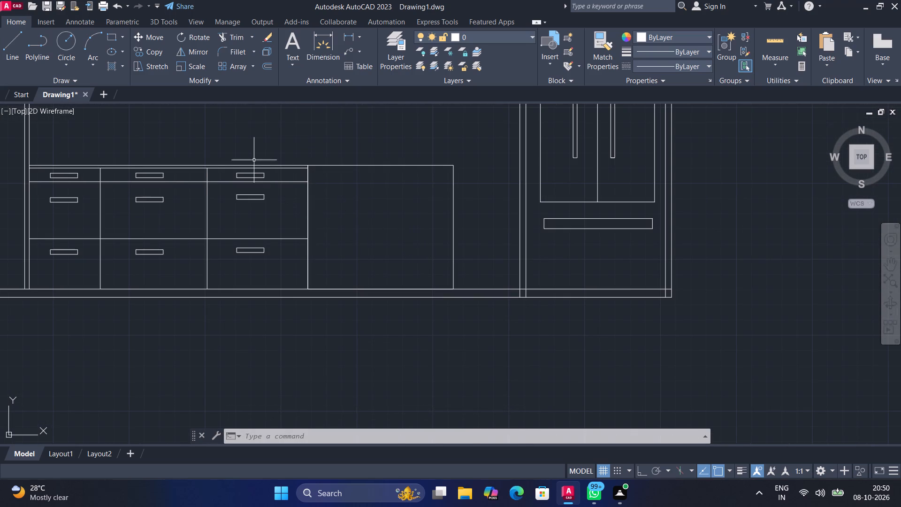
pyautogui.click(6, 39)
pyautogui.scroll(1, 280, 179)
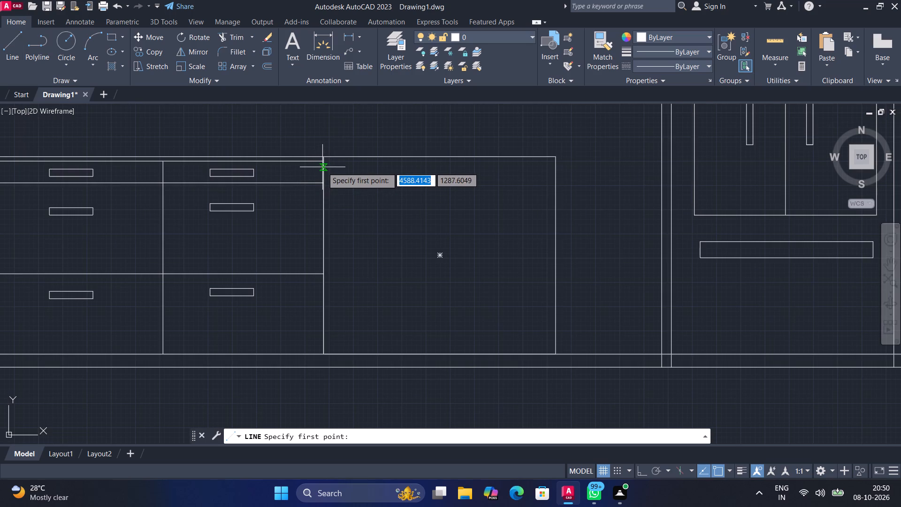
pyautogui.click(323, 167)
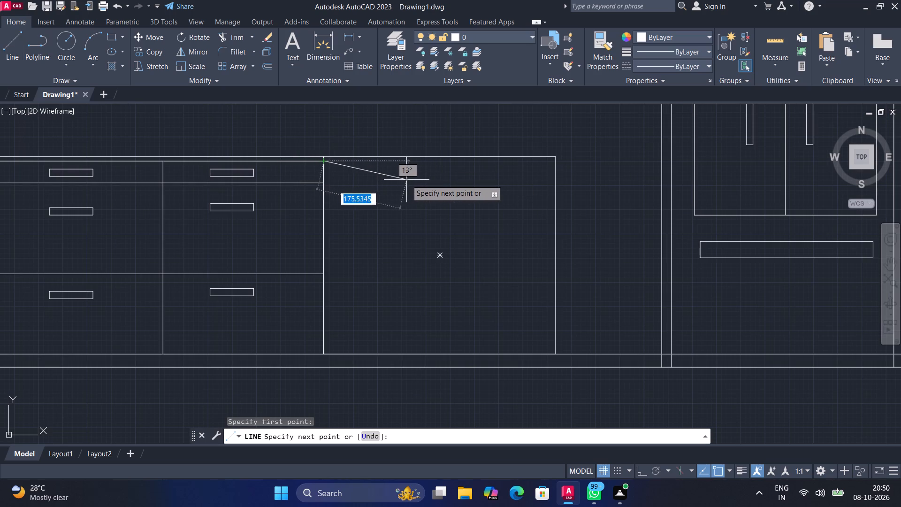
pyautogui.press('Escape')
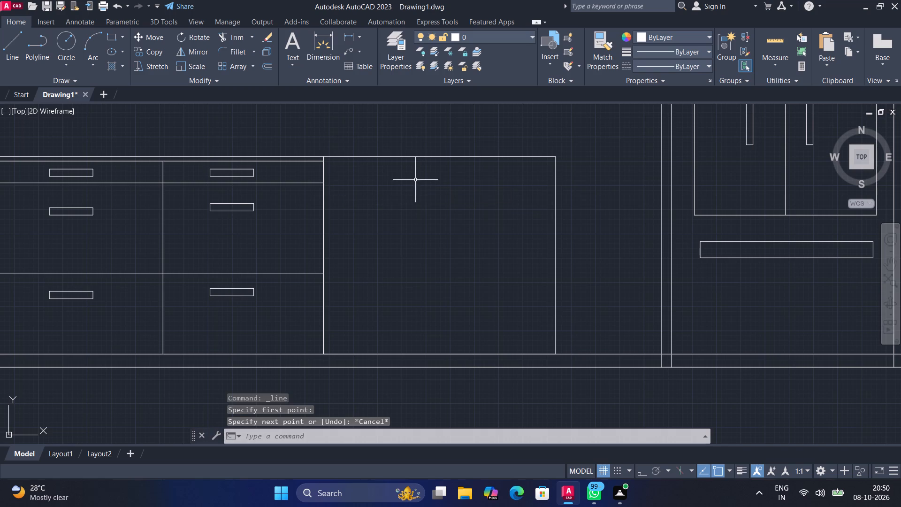
# With Ortho on, draw a horizontal line across the full width of the oven outline, just below its top edge.
pyautogui.scroll(1, 413, 179)
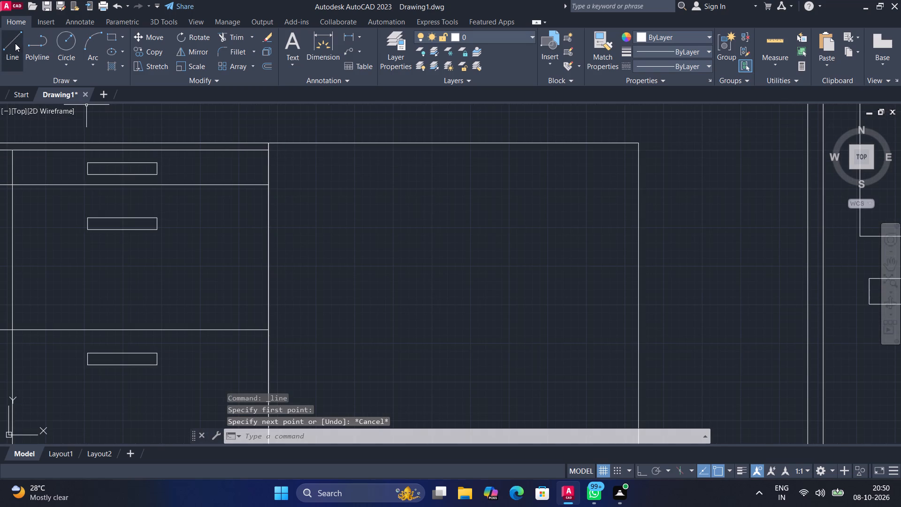
pyautogui.click(15, 43)
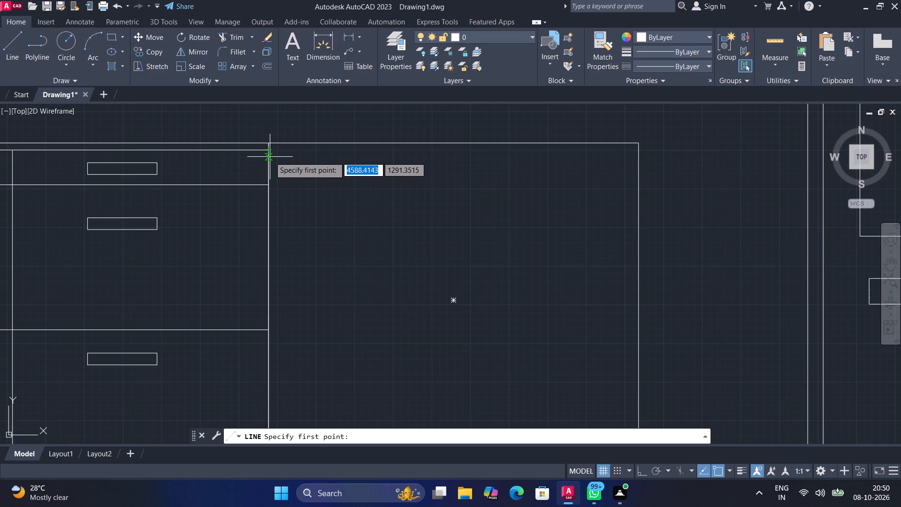
pyautogui.click(270, 157)
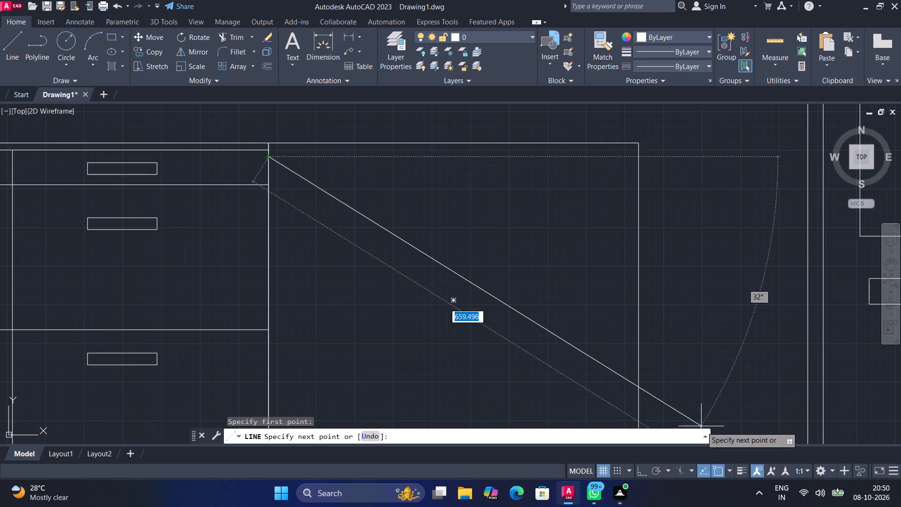
pyautogui.click(639, 468)
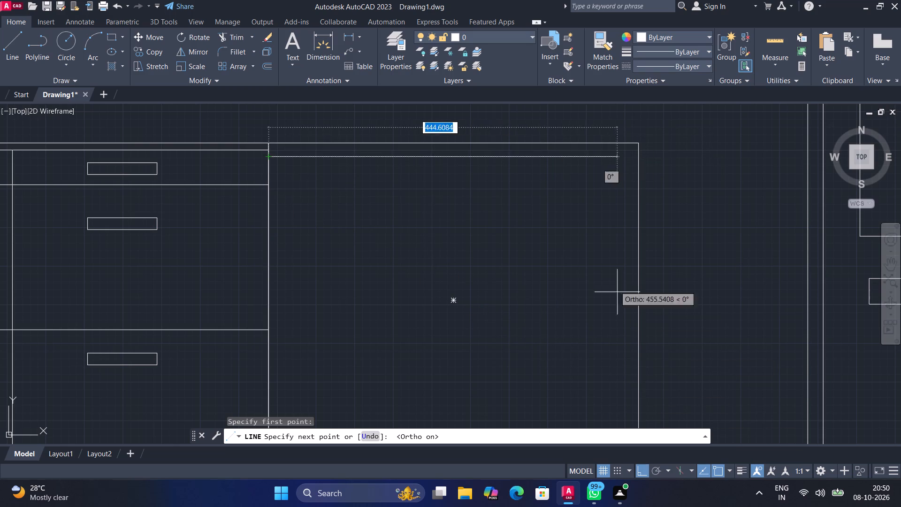
pyautogui.click(636, 154)
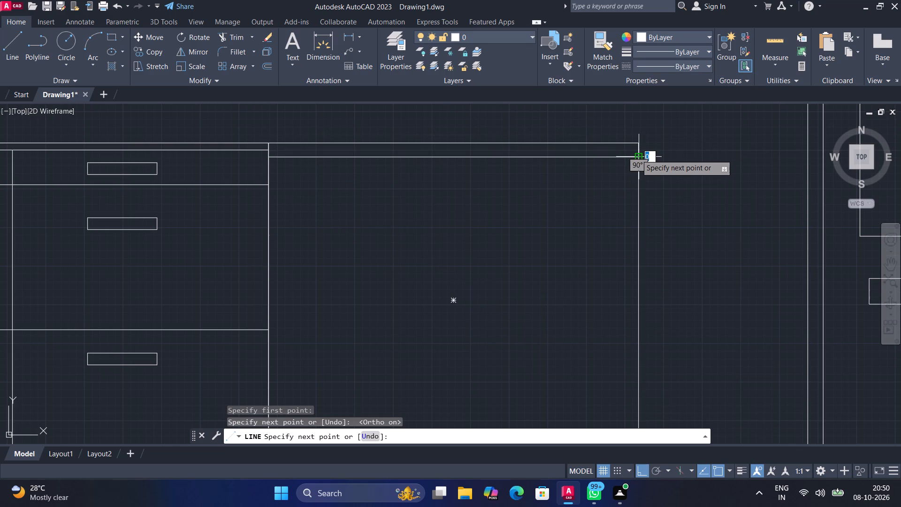
pyautogui.press('Escape')
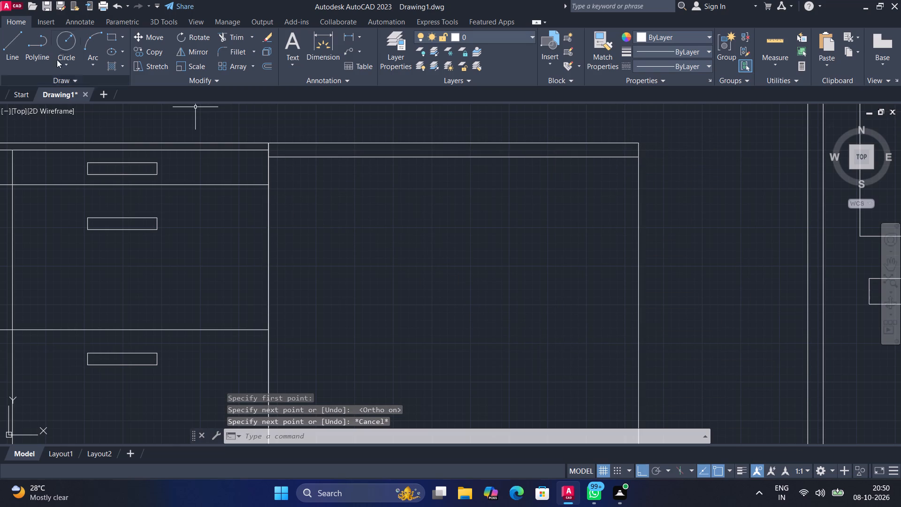
# Draw a thin oven handle rectangle about 432 wide and 8 high just below the new horizontal line.
pyautogui.click(112, 33)
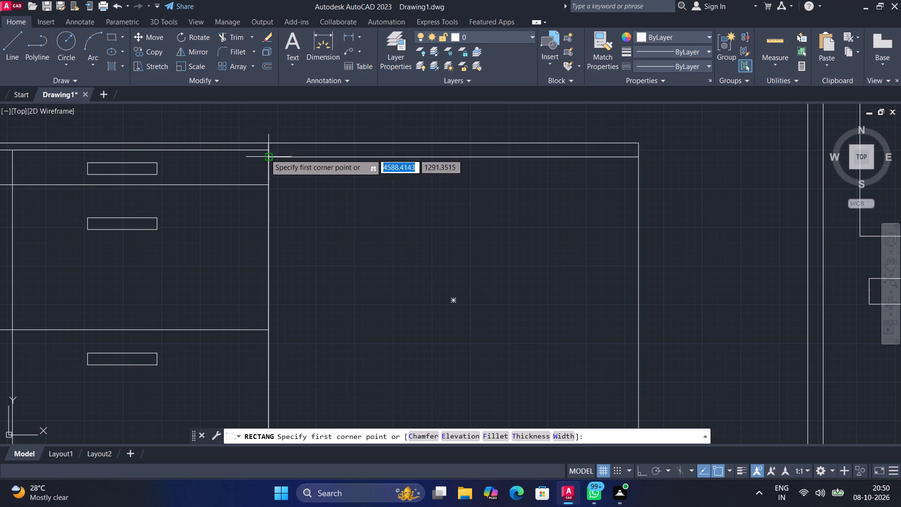
pyautogui.click(288, 166)
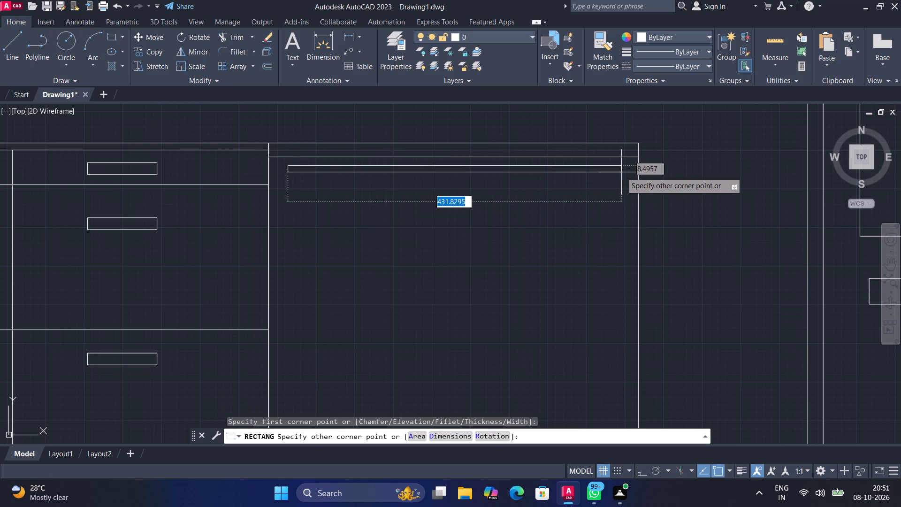
pyautogui.click(621, 172)
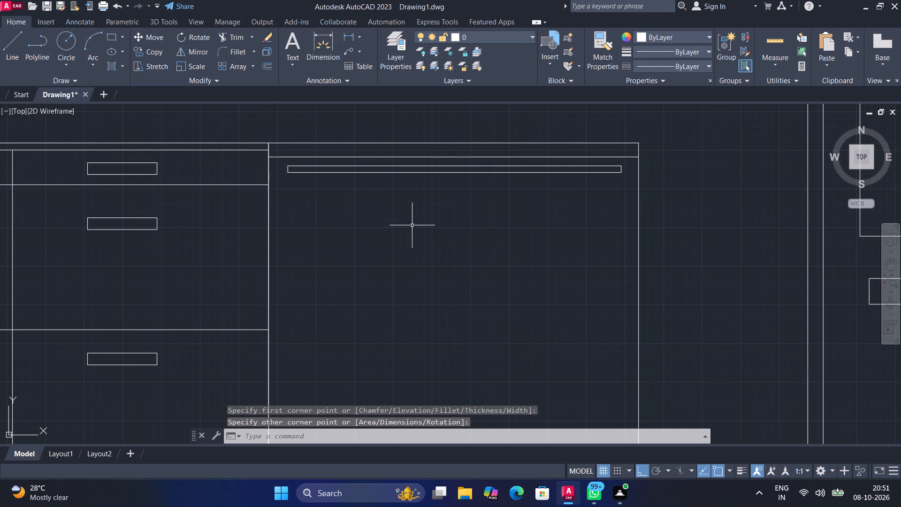
# Draw the oven window as a rectangle about 380 wide and 264 high, inset below the handle.
pyautogui.click(108, 42)
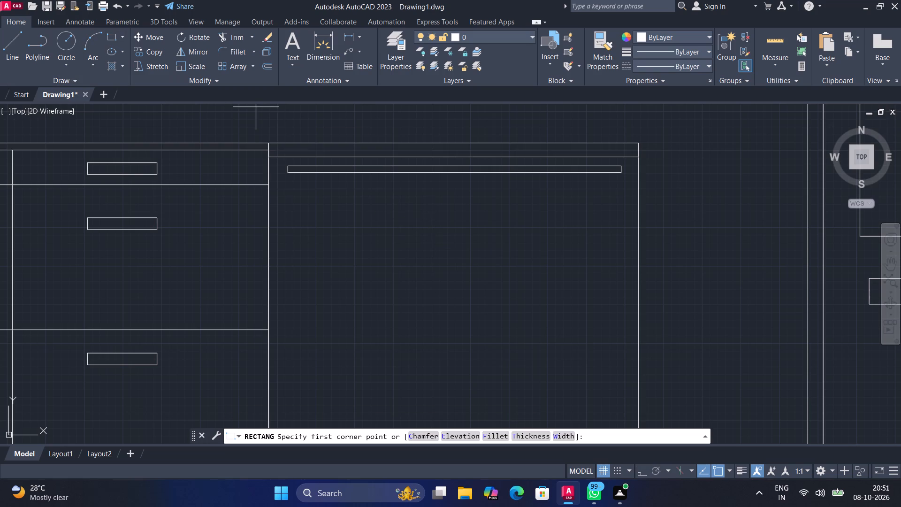
pyautogui.click(309, 199)
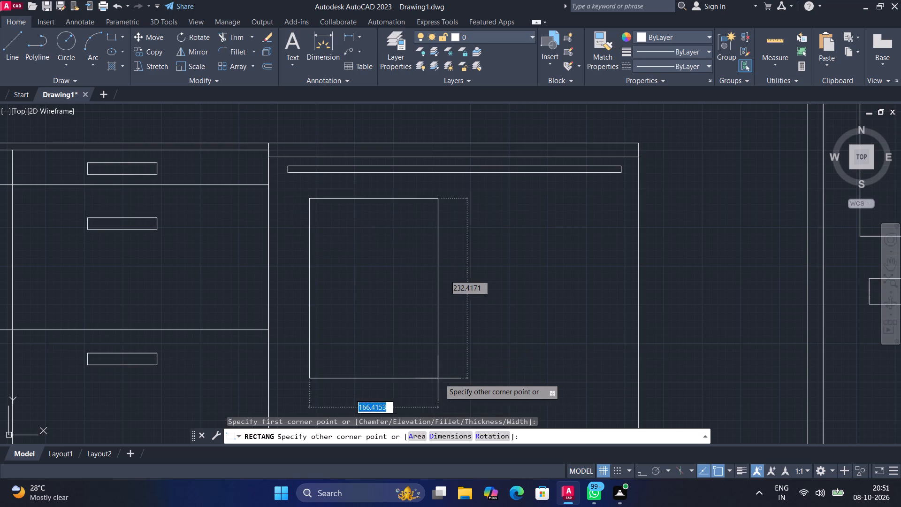
pyautogui.click(603, 403)
pyautogui.moveTo(425, 330); pyautogui.dragTo(434, 270, button='middle')
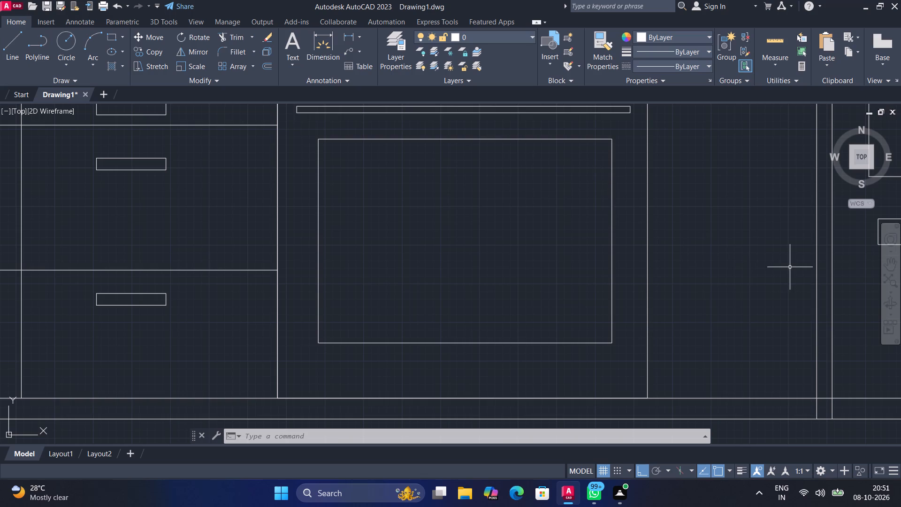
pyautogui.scroll(-1, 799, 267)
pyautogui.moveTo(802, 269); pyautogui.dragTo(704, 270, button='middle')
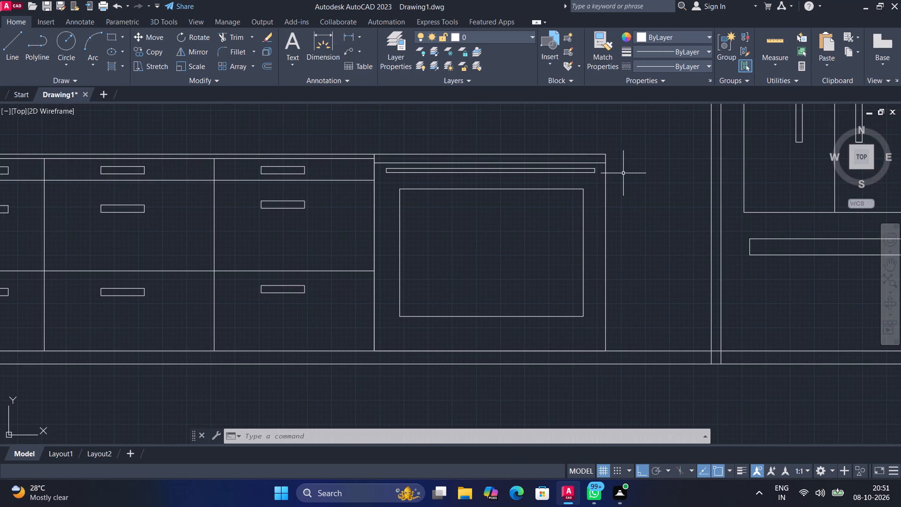
# Draw a small display rectangle in the oven's top control strip, near the end beside the base cabinet.
pyautogui.scroll(2, 621, 168)
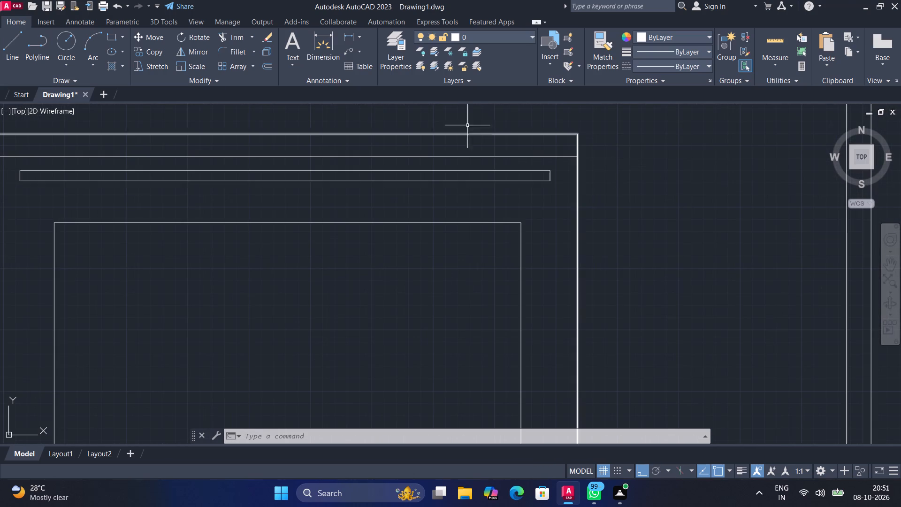
pyautogui.moveTo(373, 115); pyautogui.dragTo(543, 230, button='middle')
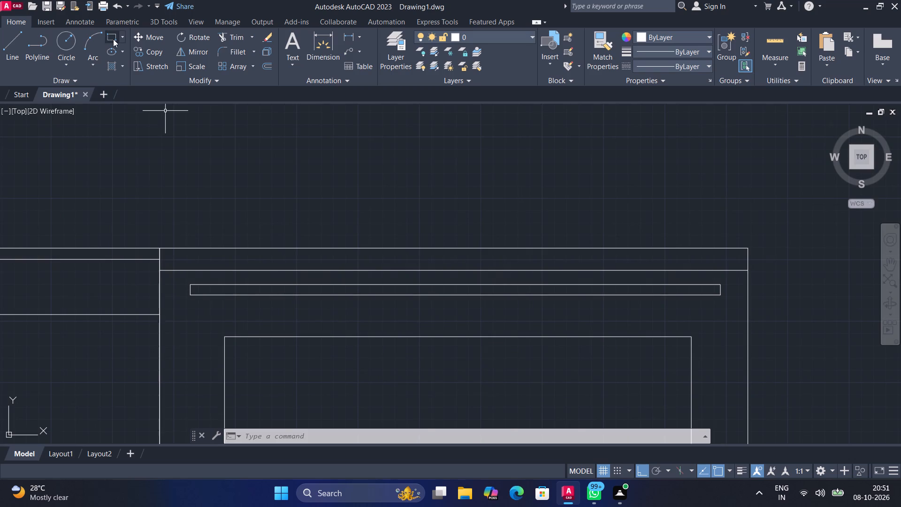
pyautogui.click(113, 39)
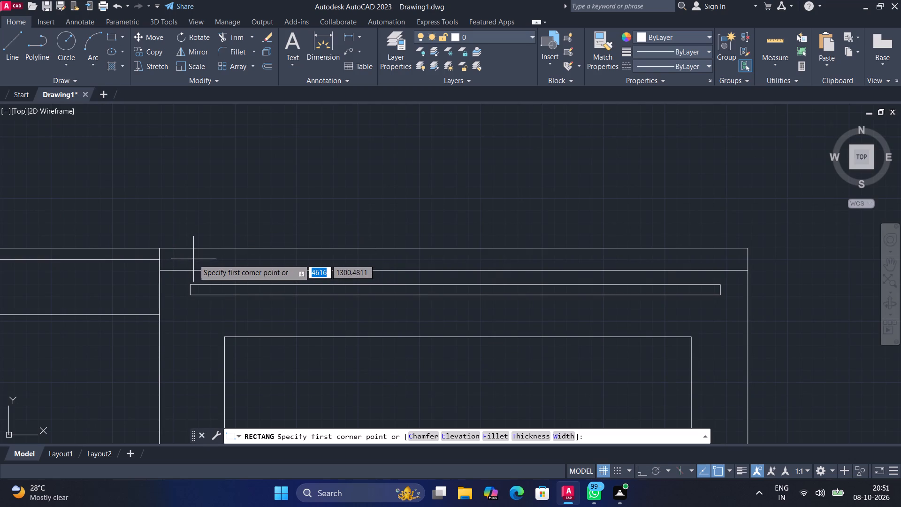
pyautogui.click(193, 256)
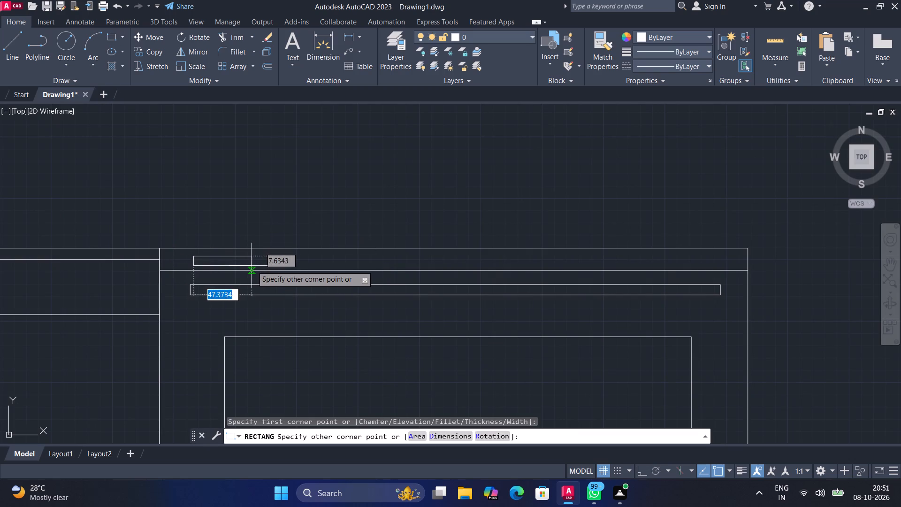
pyautogui.click(263, 264)
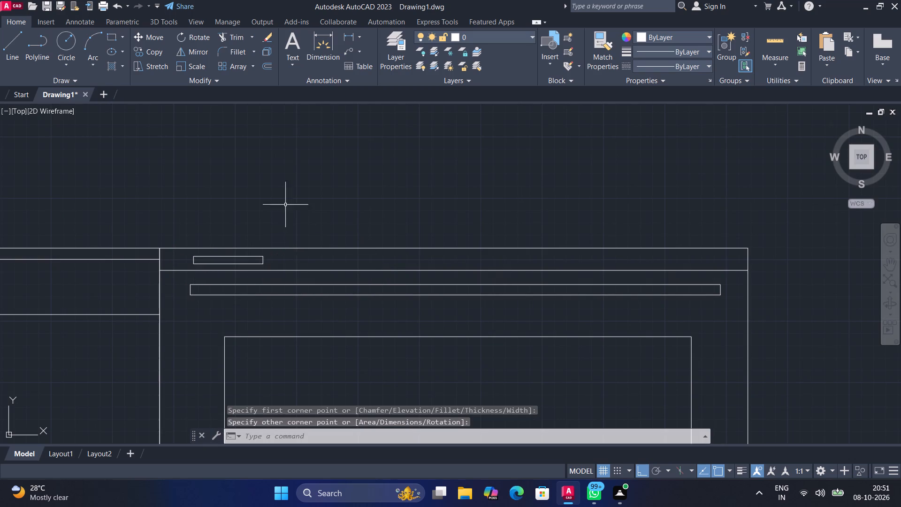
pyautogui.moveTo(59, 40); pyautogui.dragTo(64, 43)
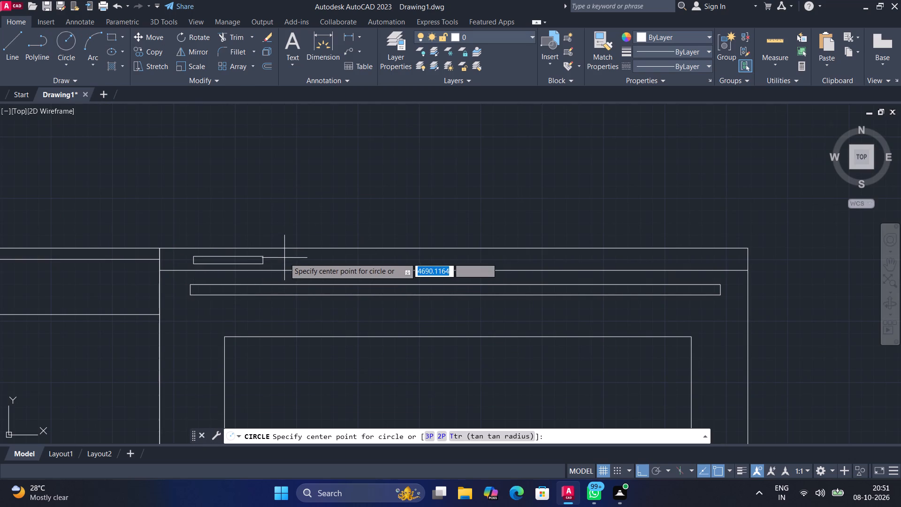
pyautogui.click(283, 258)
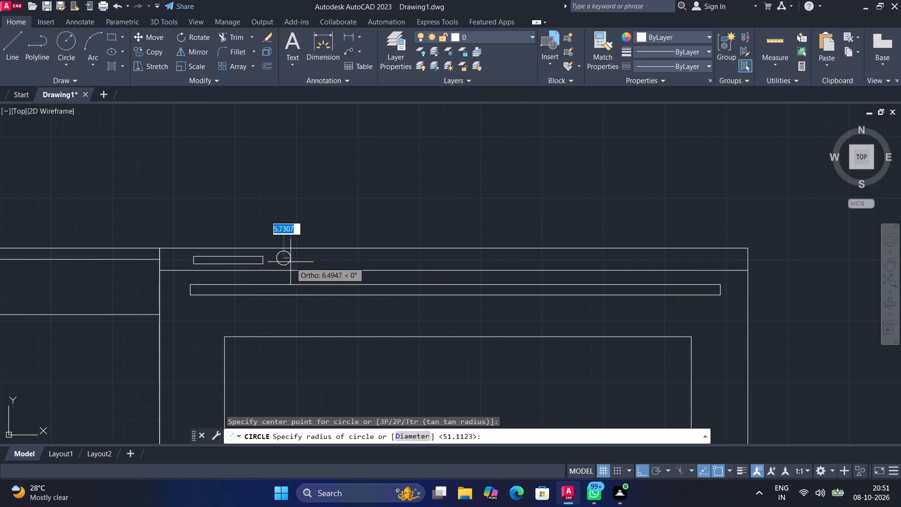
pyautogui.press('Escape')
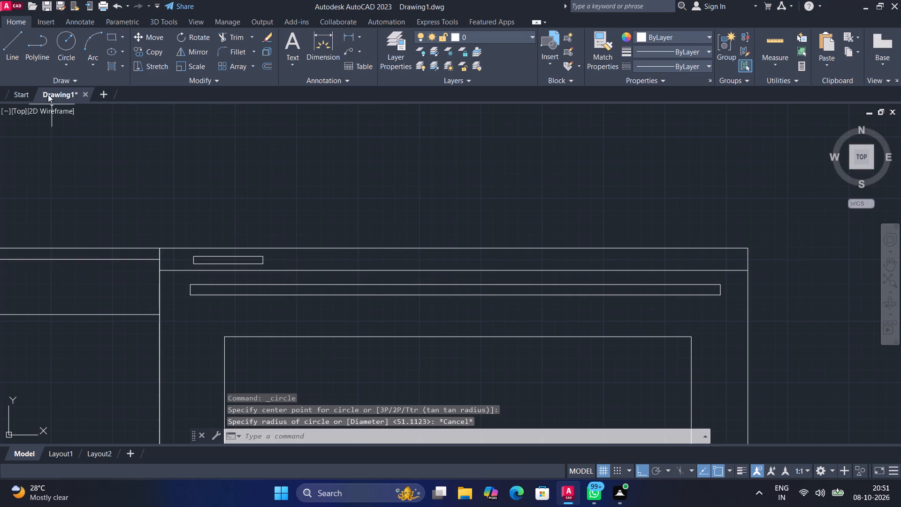
# Draw a knob circle of about 4 radius in the control strip, just beside the small display rectangle.
pyautogui.click(64, 48)
pyautogui.scroll(1, 233, 263)
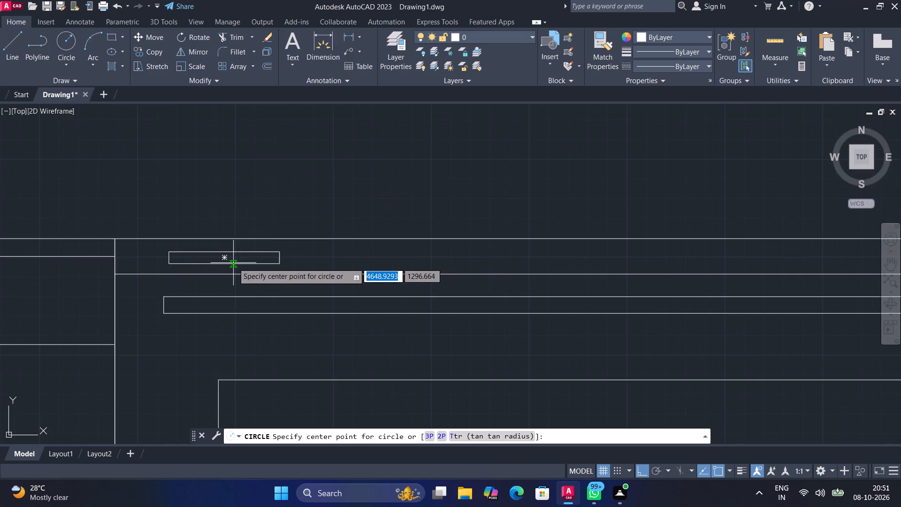
pyautogui.click(321, 258)
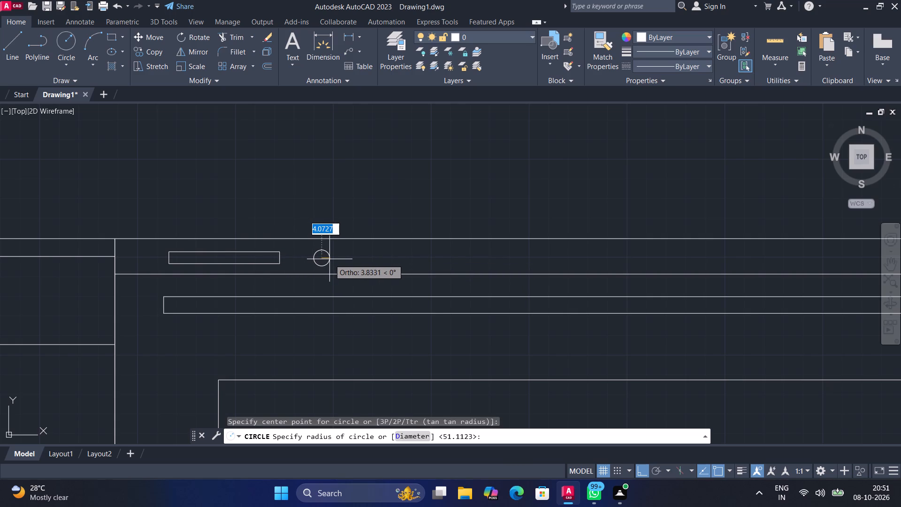
pyautogui.click(330, 259)
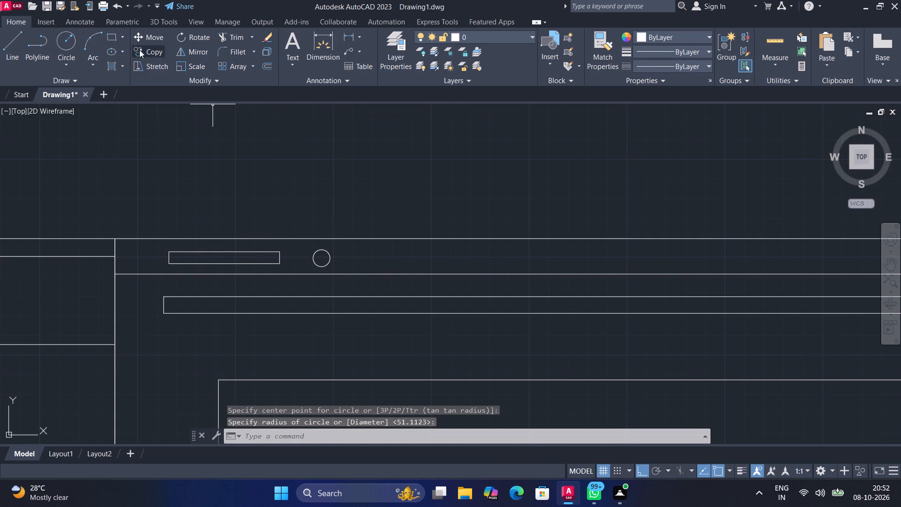
# Copy the knob circle repeatedly along the oven's control strip to form a horizontal row of ten knobs.
pyautogui.click(140, 50)
pyautogui.click(330, 254)
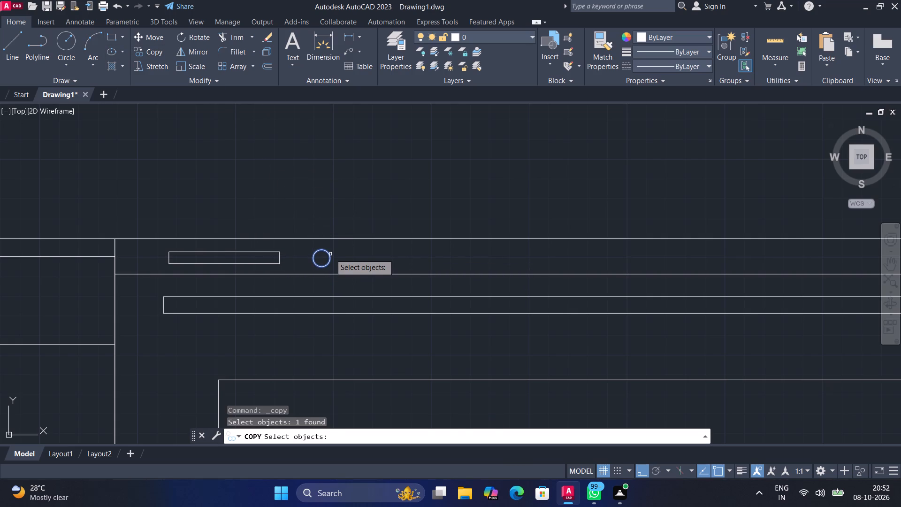
pyautogui.press('Return')
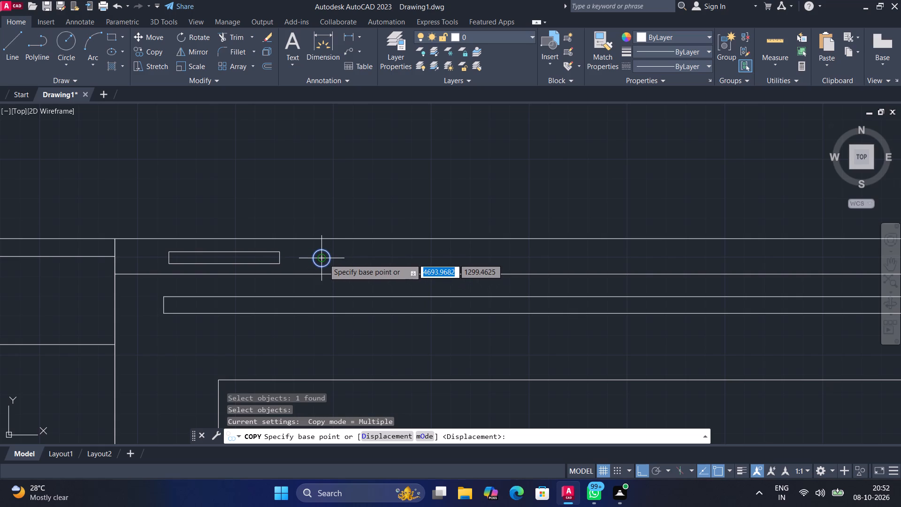
pyautogui.click(324, 259)
pyautogui.click(374, 253)
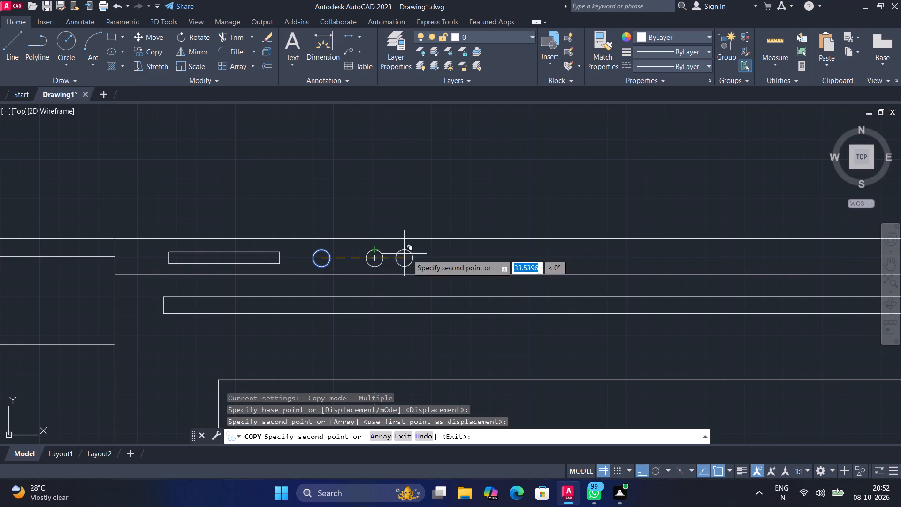
pyautogui.click(426, 253)
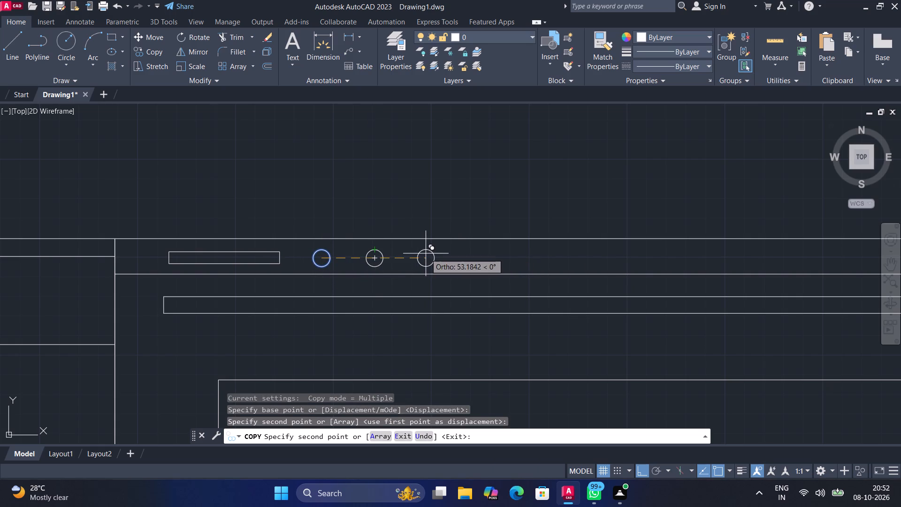
pyautogui.click(476, 250)
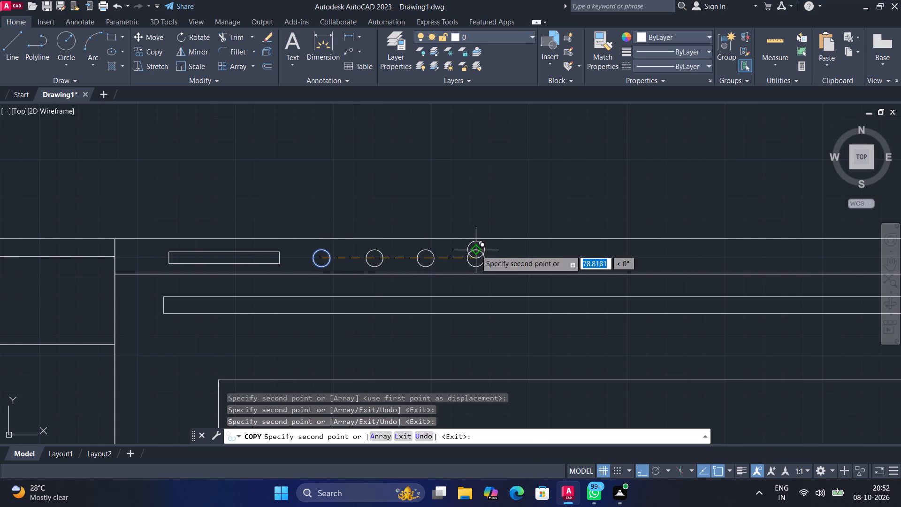
pyautogui.click(517, 241)
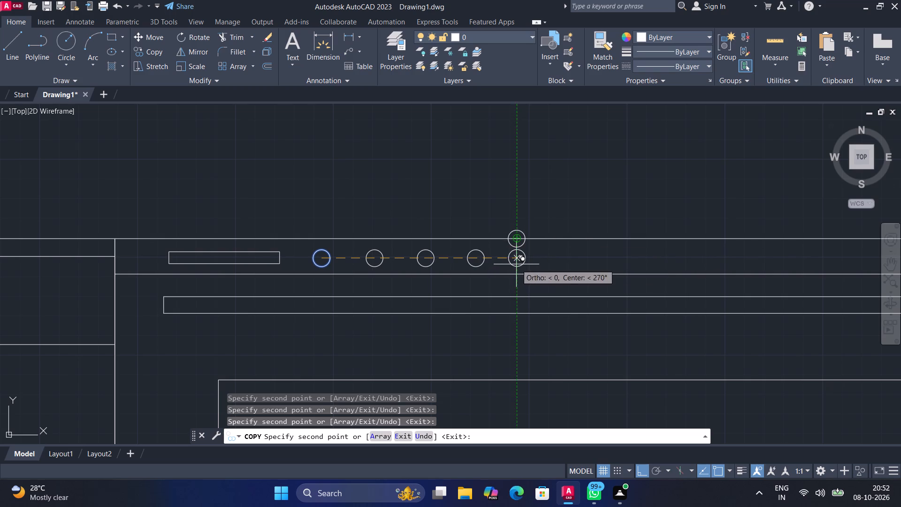
pyautogui.click(516, 264)
pyautogui.click(563, 257)
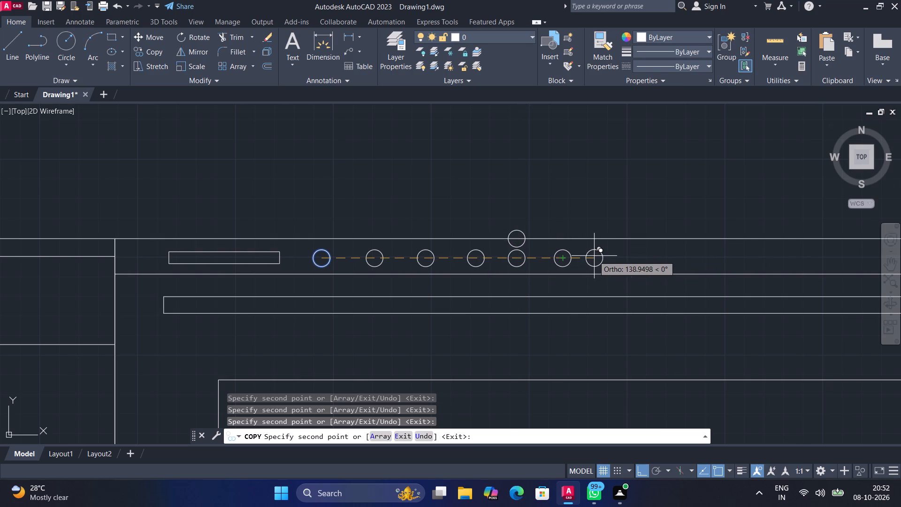
pyautogui.moveTo(596, 255); pyautogui.dragTo(606, 254)
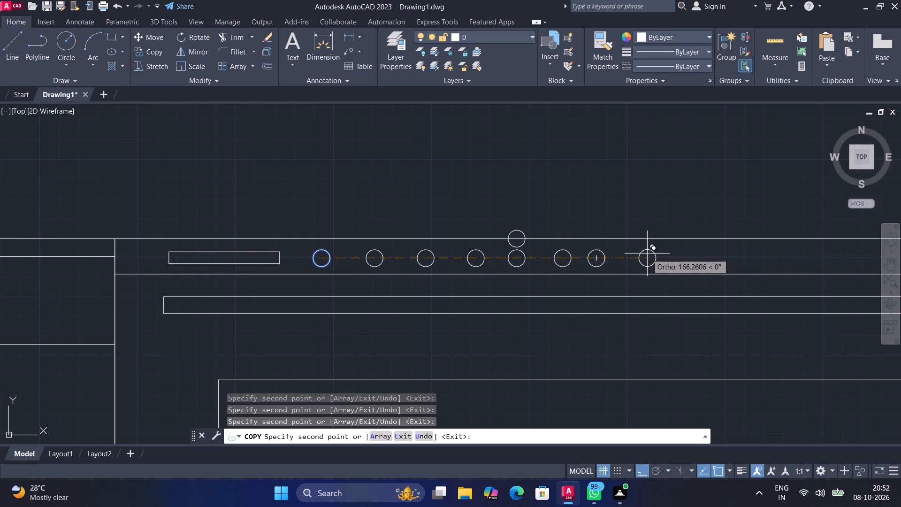
pyautogui.click(639, 254)
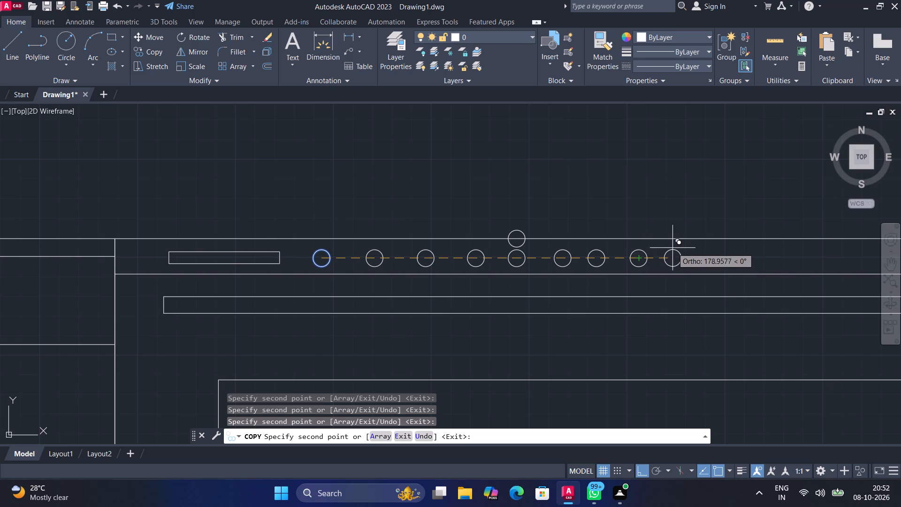
pyautogui.click(680, 247)
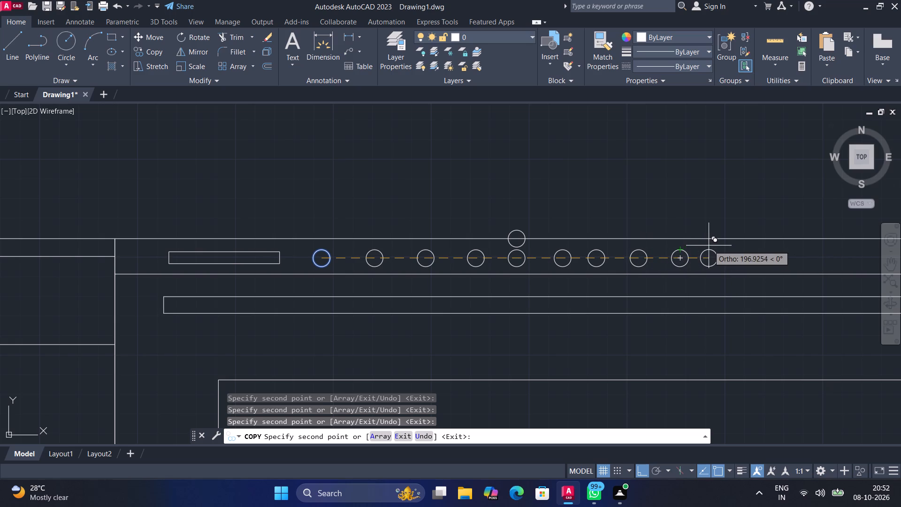
pyautogui.click(712, 246)
pyautogui.press('Escape')
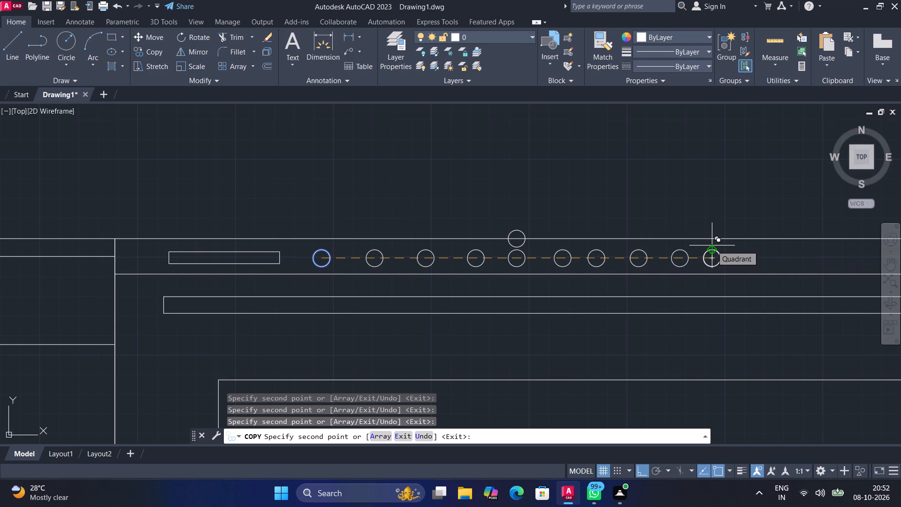
# Trim away the stray circle copy that sits on the control strip's upper line above the knob row.
pyautogui.scroll(-1, 712, 246)
pyautogui.scroll(2, 703, 252)
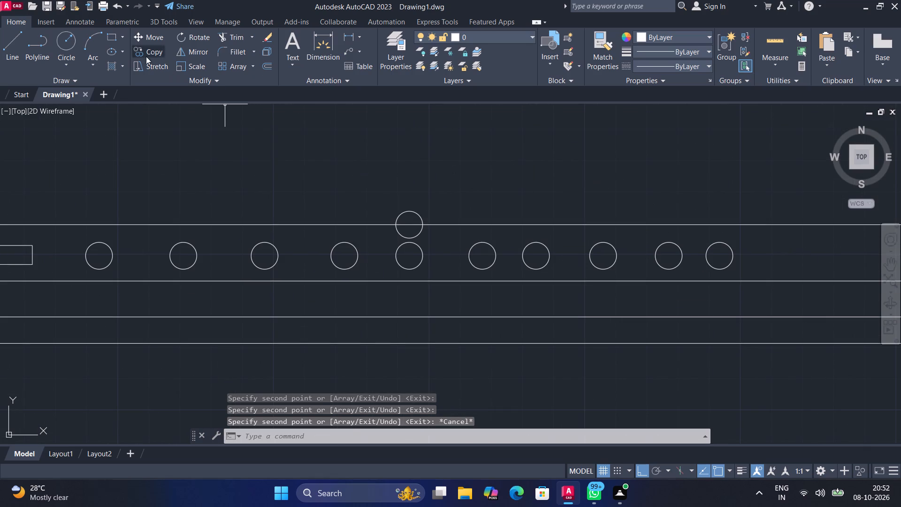
pyautogui.moveTo(222, 35); pyautogui.dragTo(232, 41)
pyautogui.moveTo(446, 201); pyautogui.dragTo(422, 214)
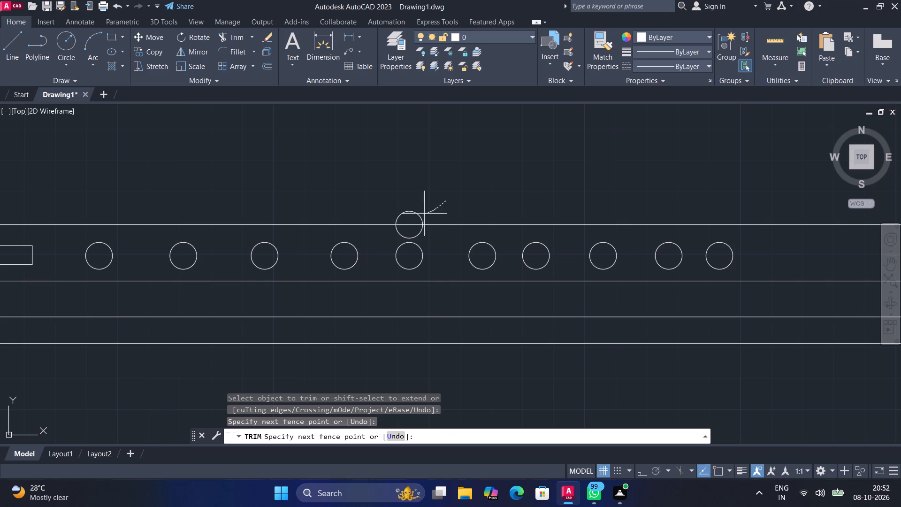
pyautogui.moveTo(422, 214); pyautogui.dragTo(400, 217)
pyautogui.moveTo(383, 233); pyautogui.dragTo(415, 231)
pyautogui.moveTo(415, 231); pyautogui.dragTo(420, 231)
# Draw a connected strip about 219 wide from the oven to the tall cabinet, continuing the control strip's upper and lower lines.
pyautogui.scroll(-3, 421, 231)
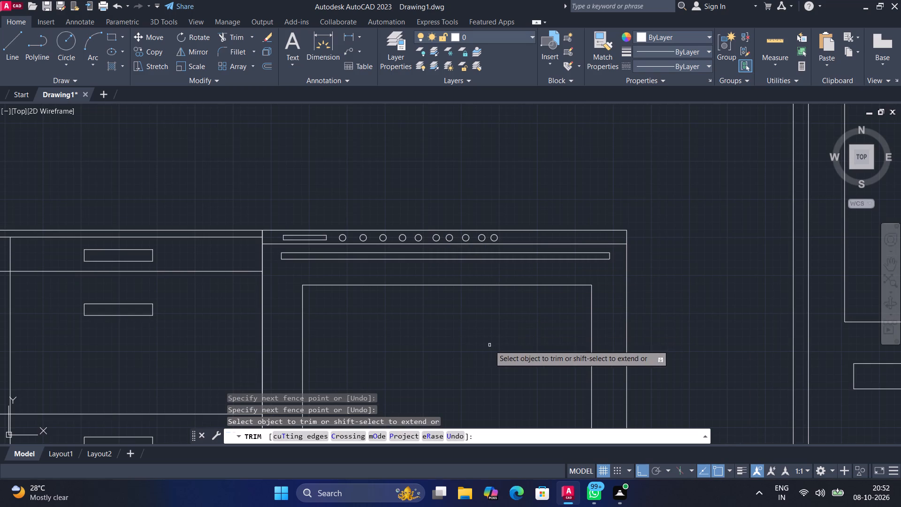
pyautogui.click(5, 34)
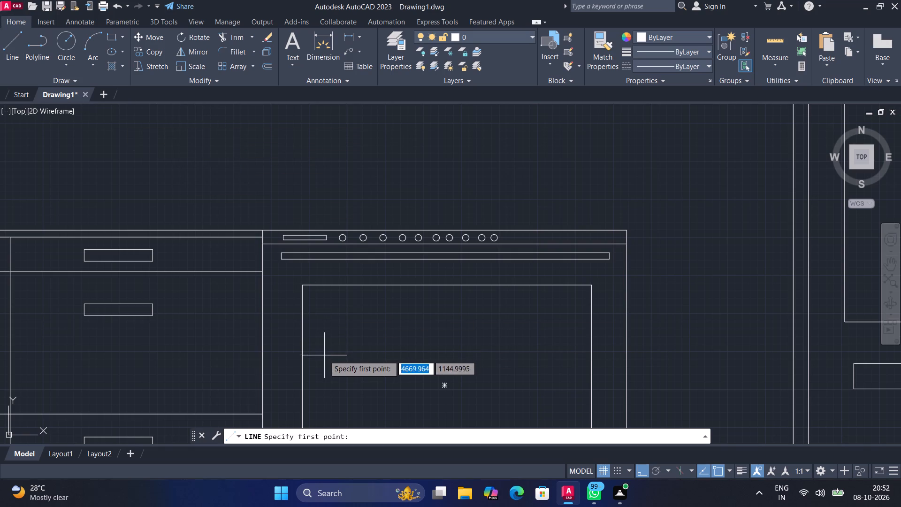
pyautogui.moveTo(466, 342); pyautogui.dragTo(445, 324, button='middle')
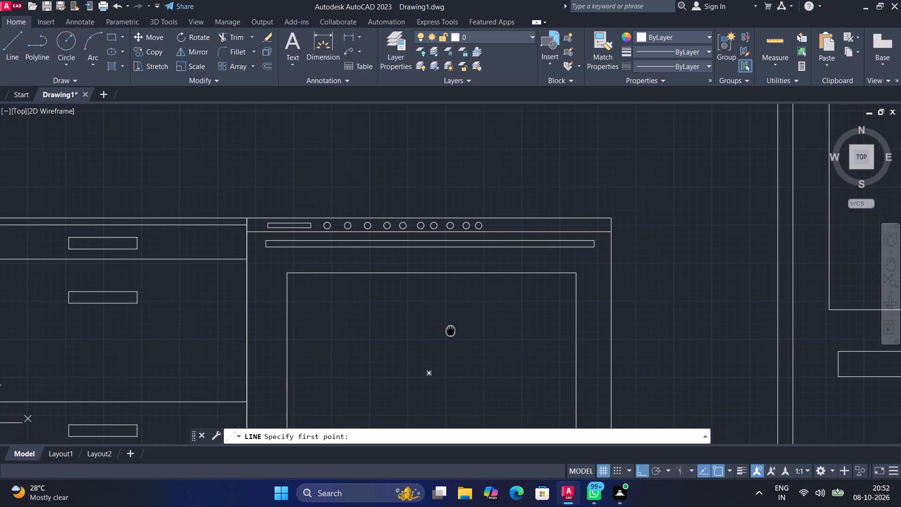
pyautogui.moveTo(445, 324); pyautogui.dragTo(279, 226, button='middle')
pyautogui.scroll(-1, 277, 225)
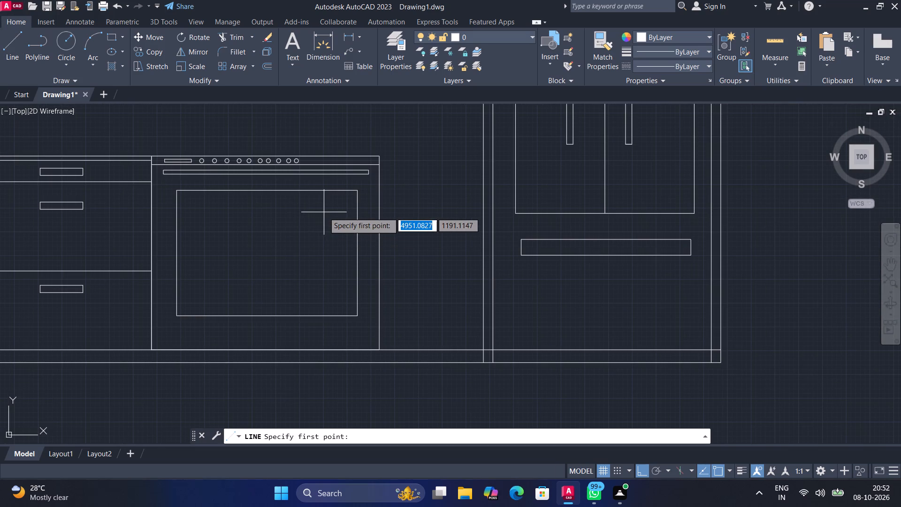
pyautogui.click(7, 49)
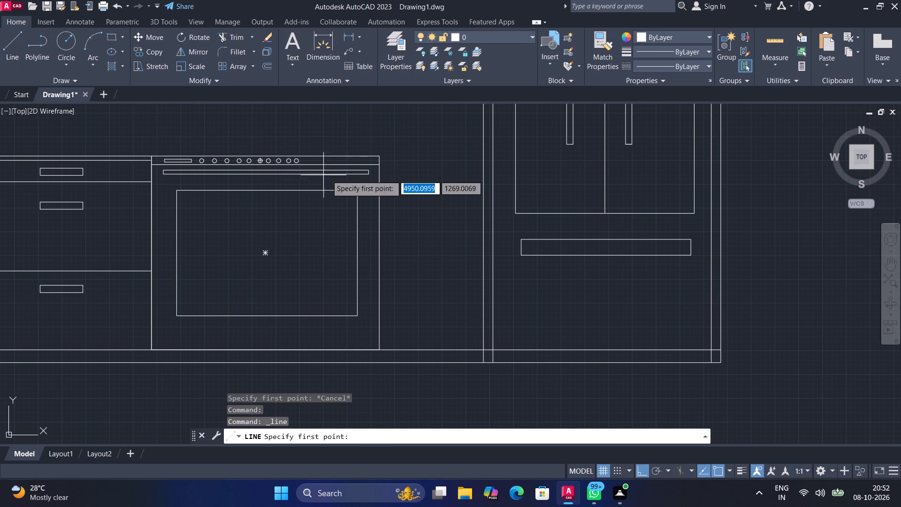
pyautogui.click(382, 158)
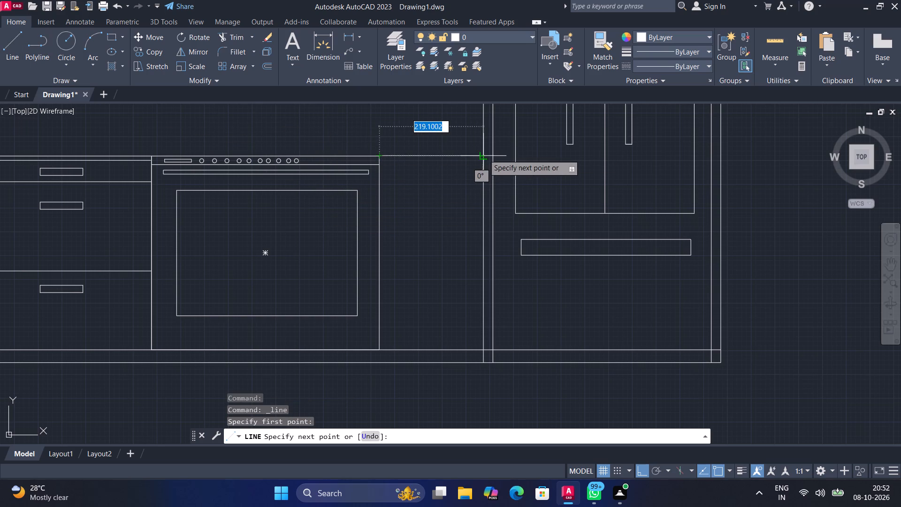
pyautogui.click(484, 154)
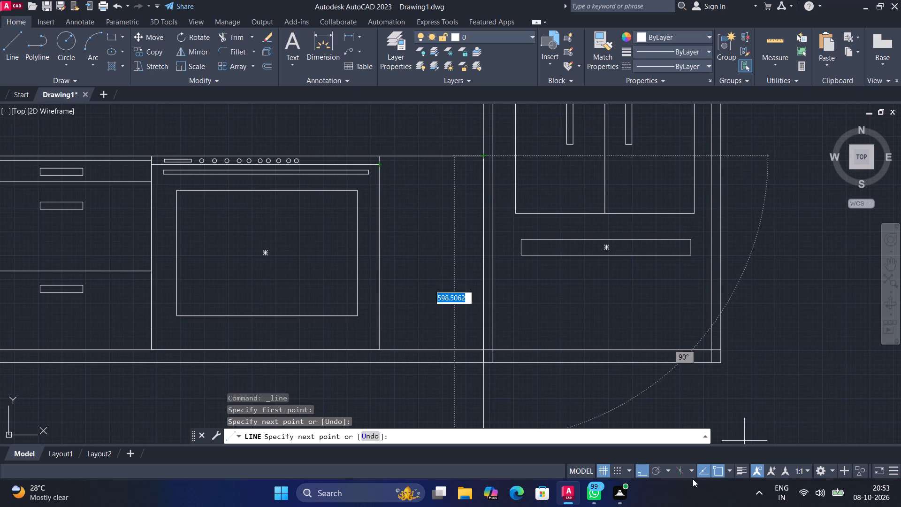
pyautogui.click(641, 467)
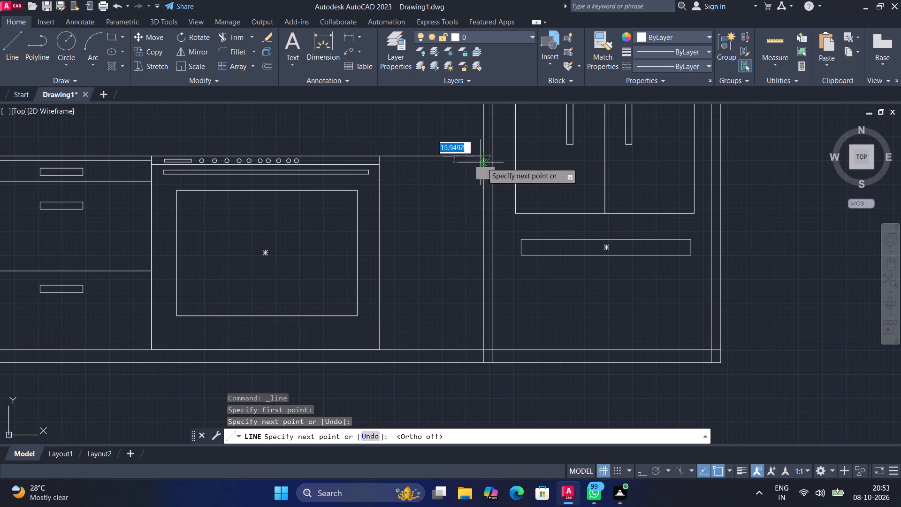
pyautogui.scroll(1, 483, 163)
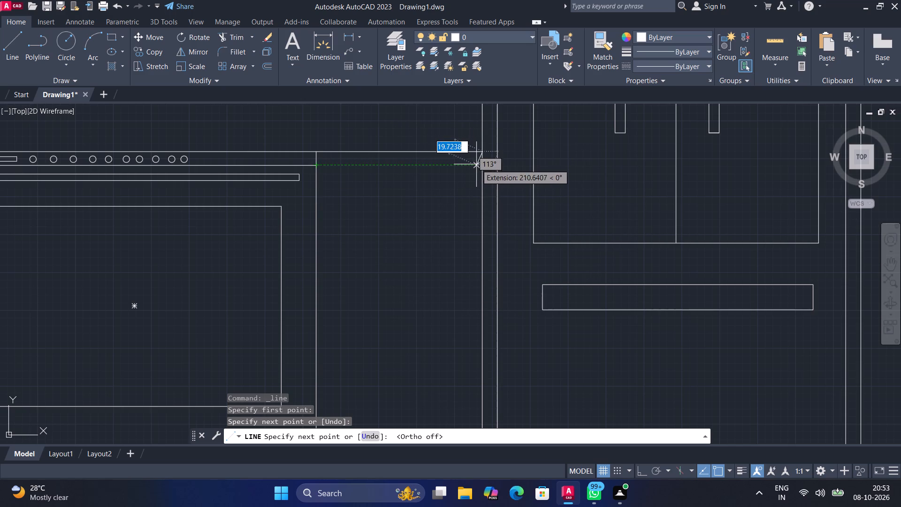
pyautogui.moveTo(481, 166); pyautogui.dragTo(485, 171)
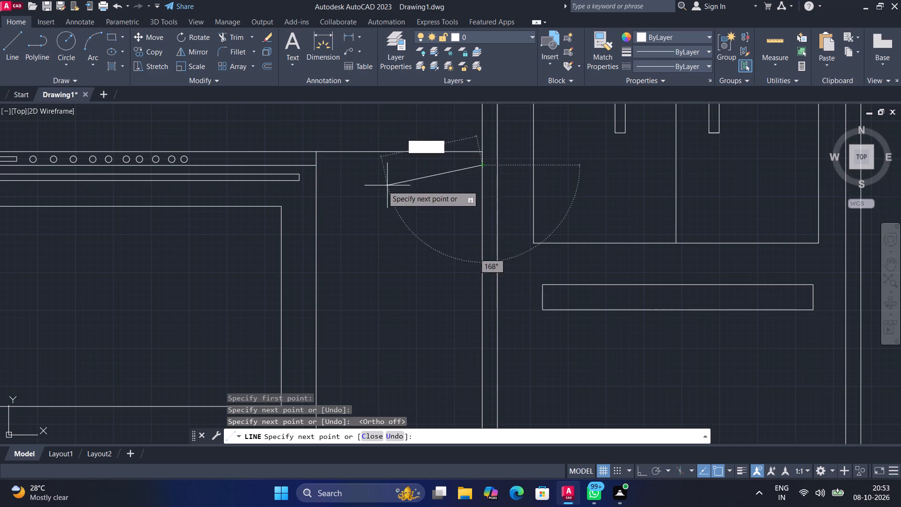
pyautogui.click(320, 168)
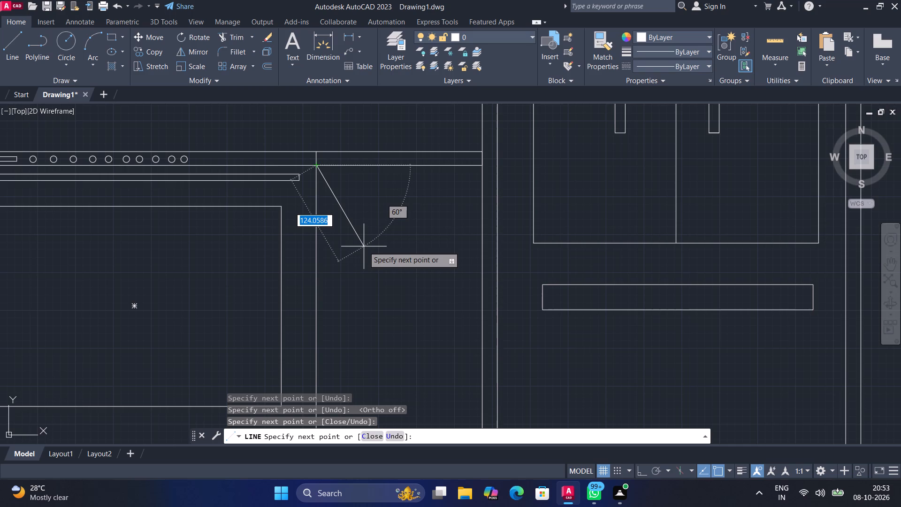
pyautogui.press('Escape')
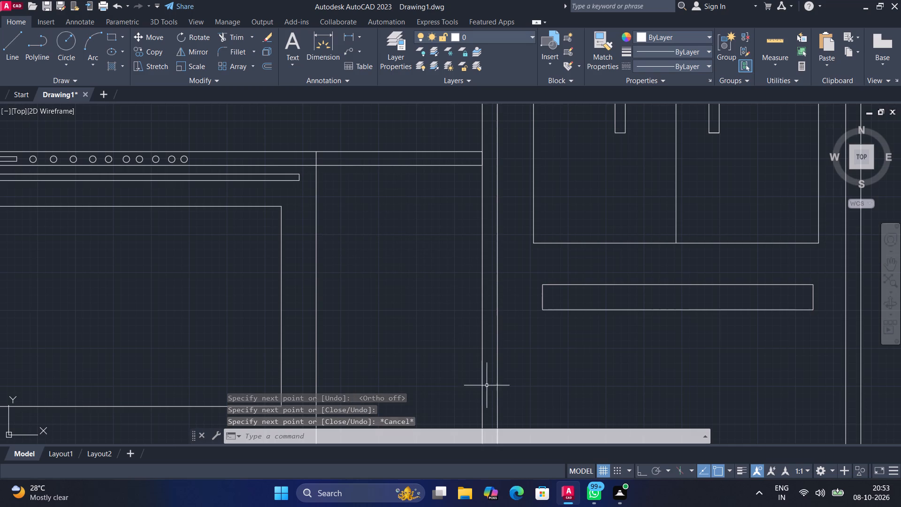
# Draw two horizontal drawer divider lines about 219 long below the strip, spanning between the oven and the tall cabinet.
pyautogui.moveTo(448, 336); pyautogui.dragTo(447, 284, button='middle')
pyautogui.scroll(1, 441, 254)
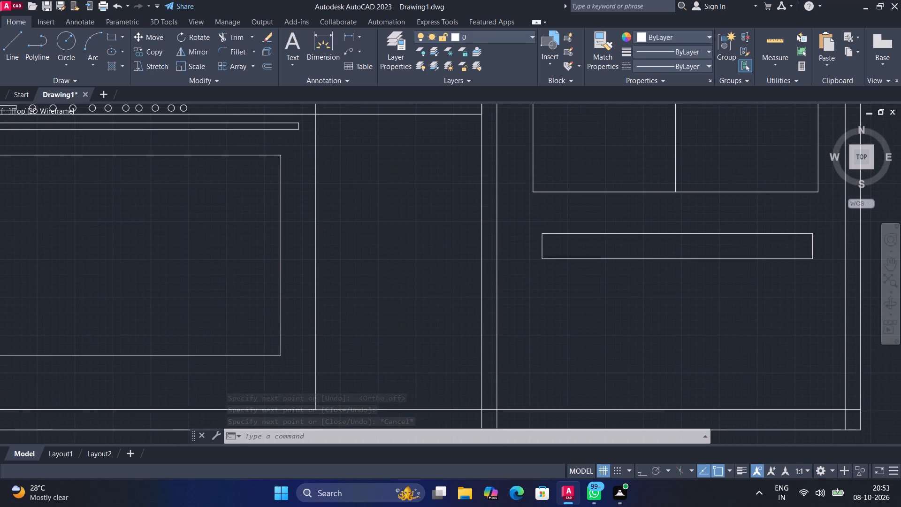
pyautogui.scroll(-2, 441, 253)
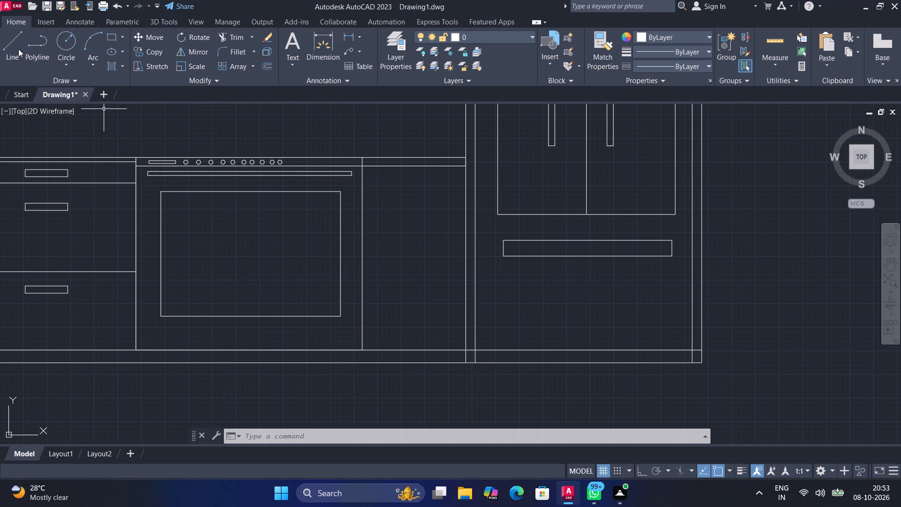
pyautogui.click(18, 49)
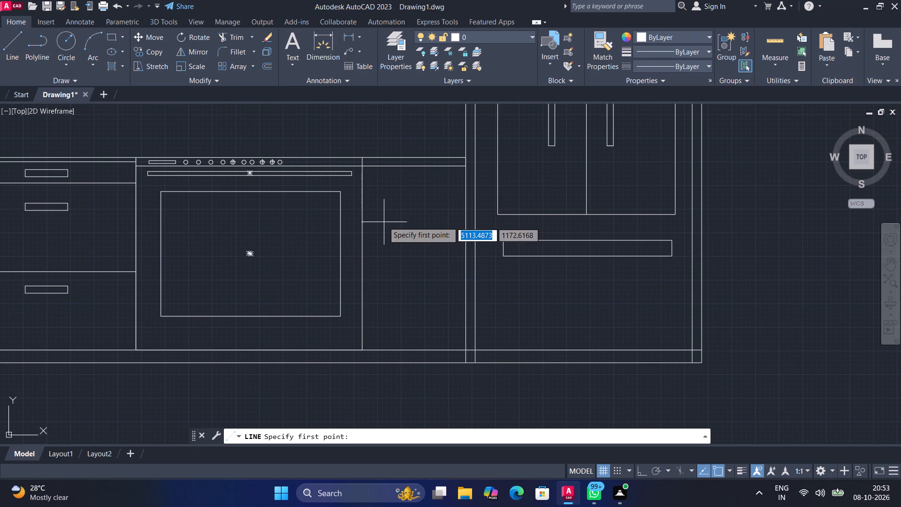
pyautogui.click(362, 210)
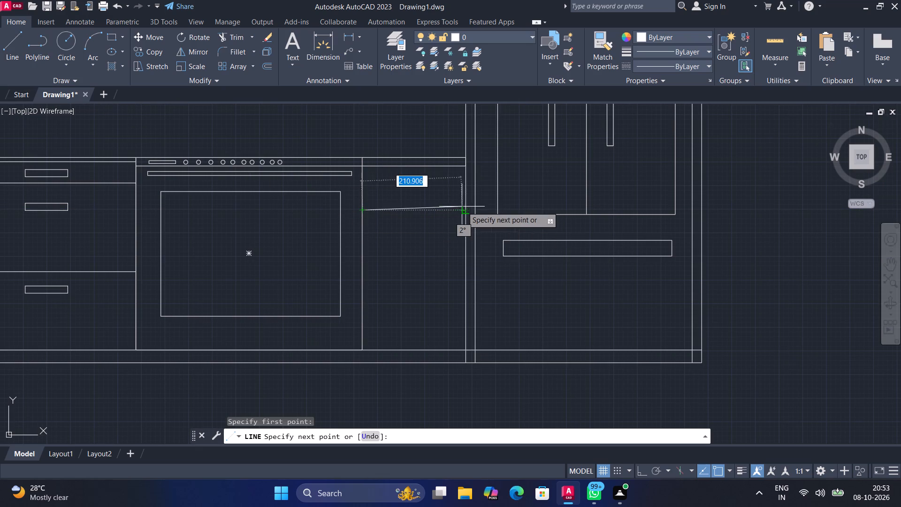
pyautogui.click(467, 210)
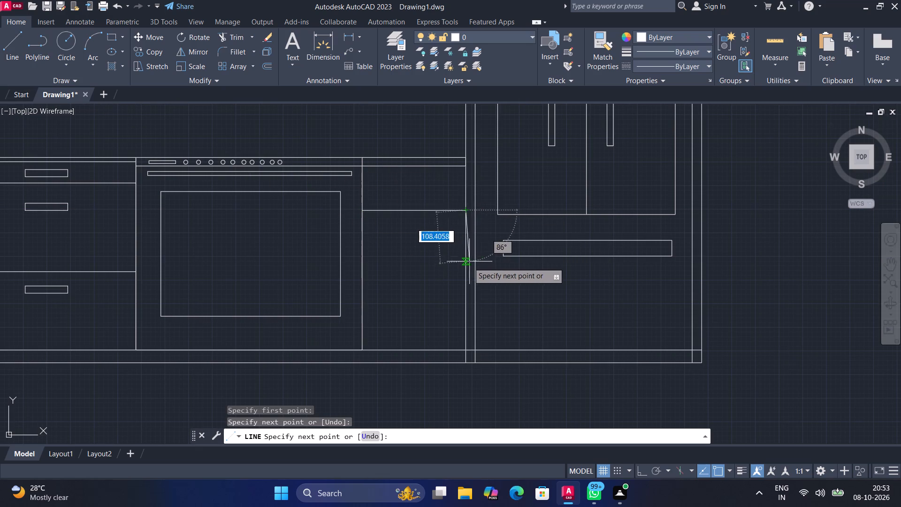
pyautogui.click(466, 268)
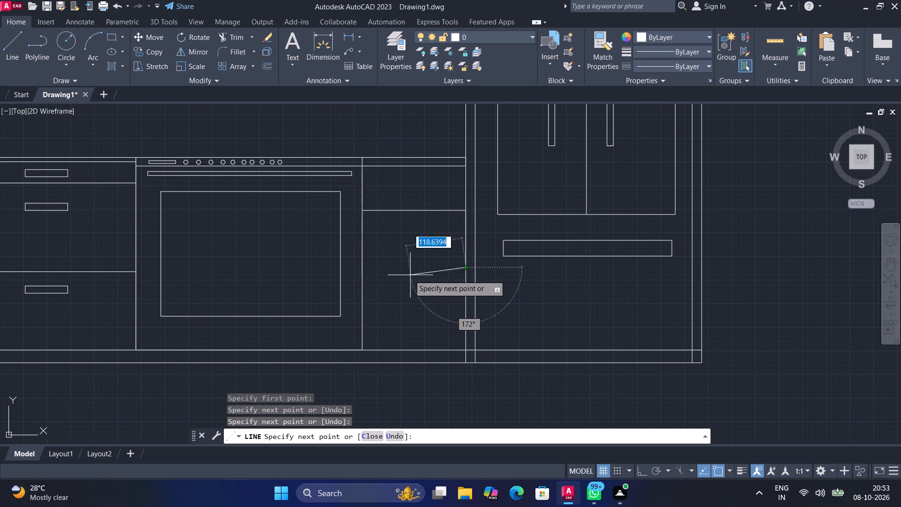
pyautogui.click(365, 269)
pyautogui.click(3, 50)
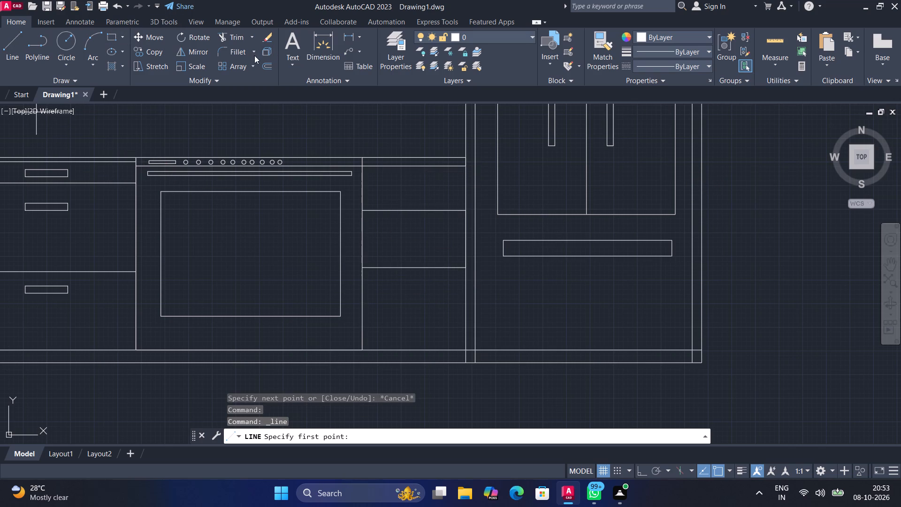
# Draw a small horizontal rectangle as the handle on the top drawer between the oven and the tall cabinet.
pyautogui.click(113, 38)
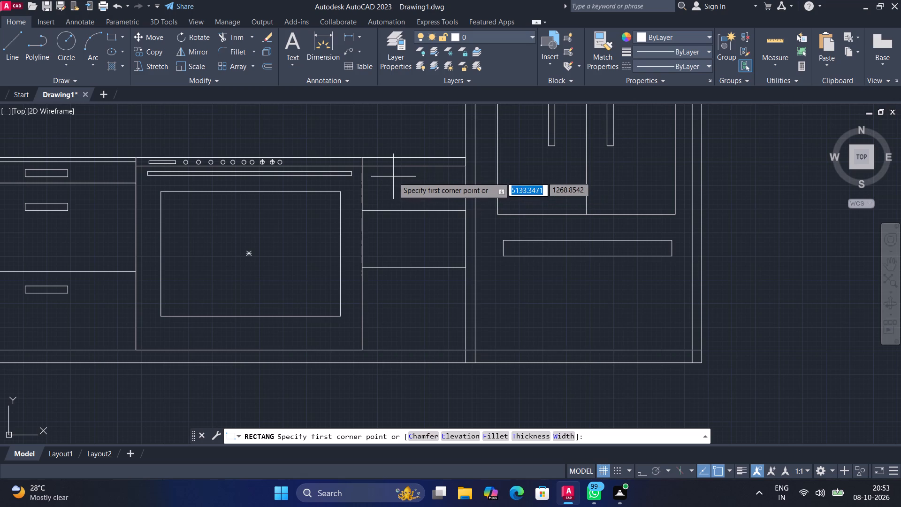
pyautogui.click(397, 180)
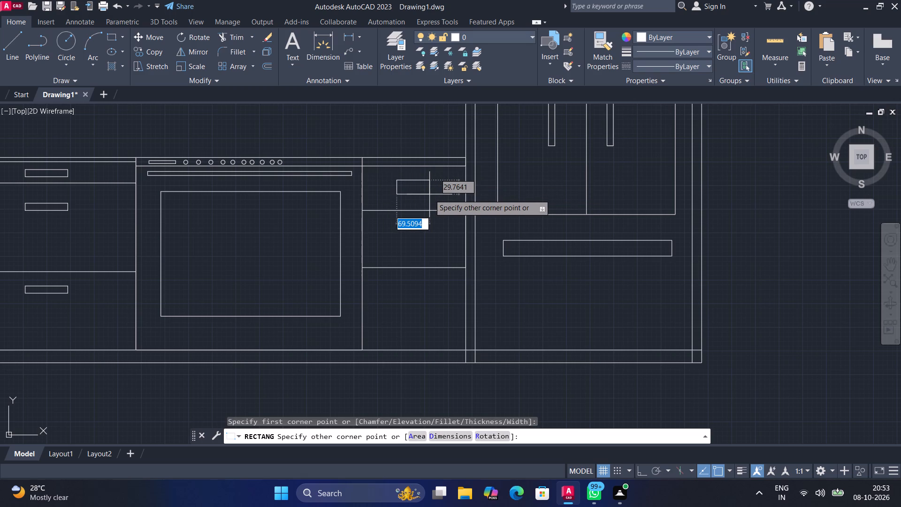
pyautogui.click(434, 195)
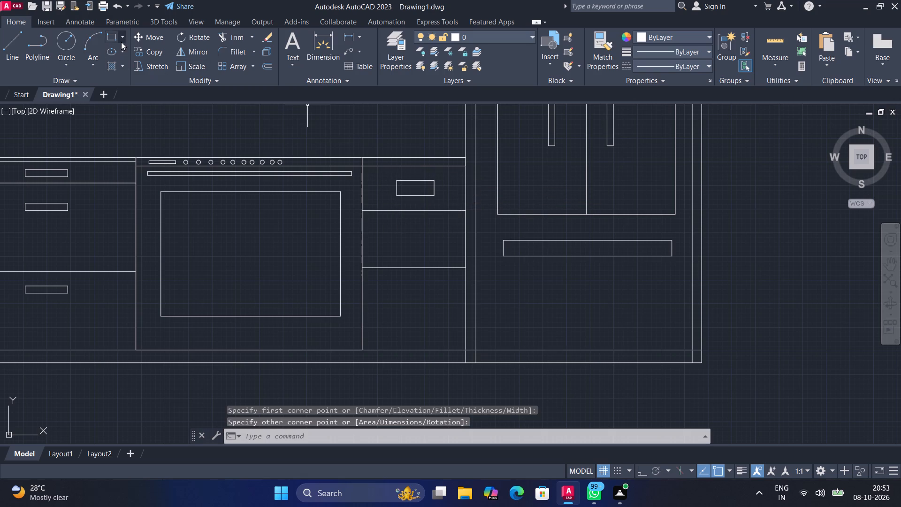
# Copy the top drawer's handle rectangle straight down with Ortho on, placing one copy in each of the two lower drawers.
pyautogui.click(158, 55)
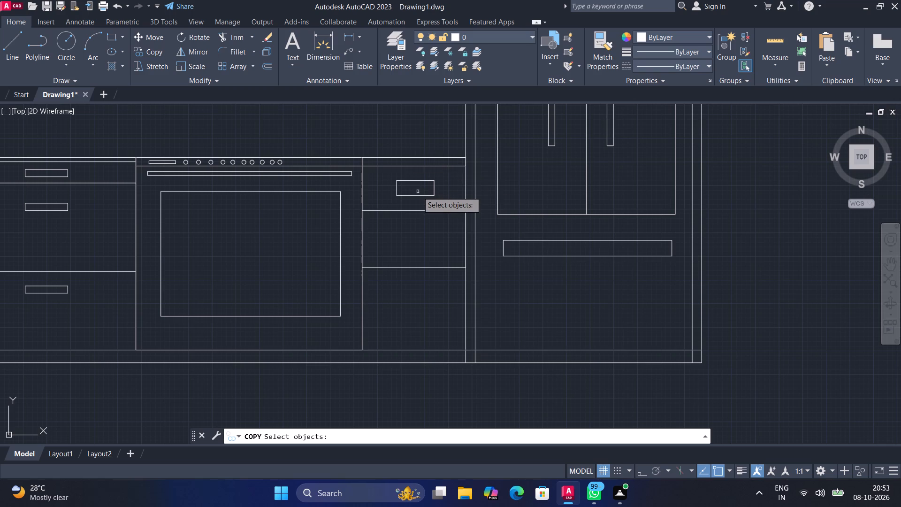
pyautogui.click(419, 194)
pyautogui.press('space')
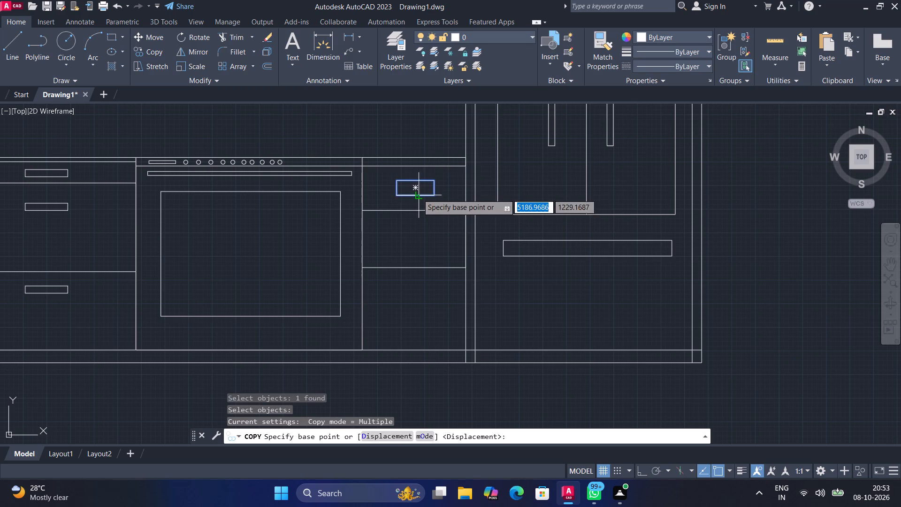
pyautogui.click(414, 191)
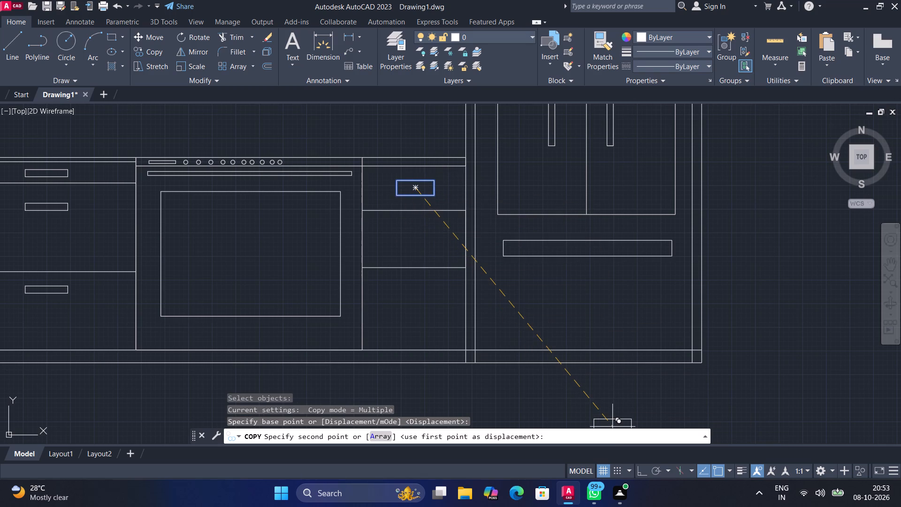
pyautogui.click(639, 471)
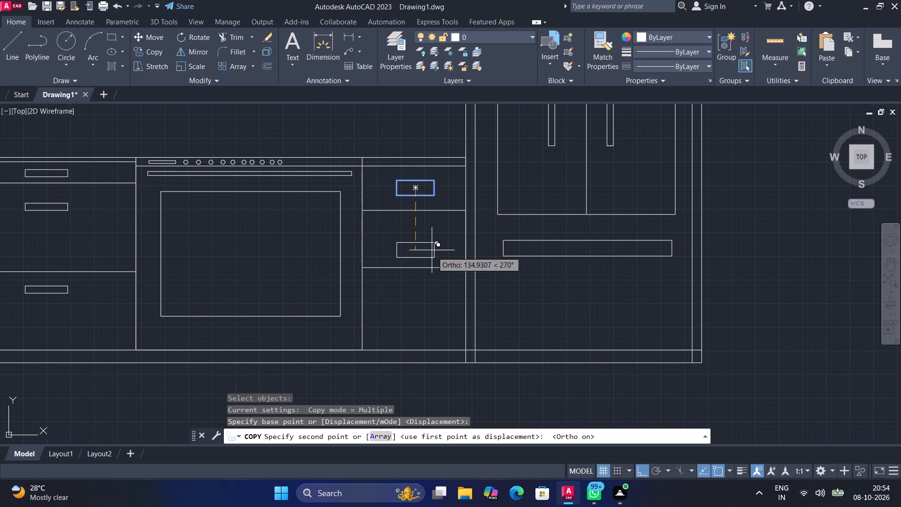
pyautogui.click(432, 241)
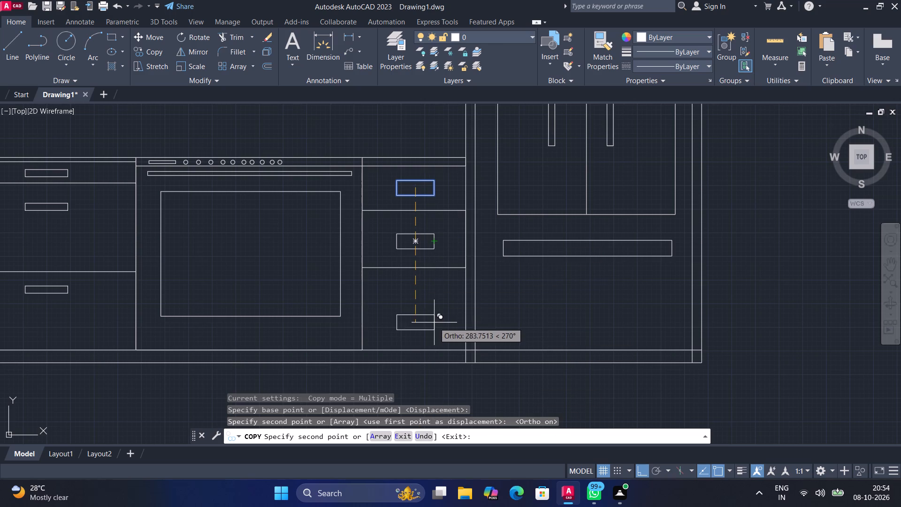
pyautogui.click(427, 300)
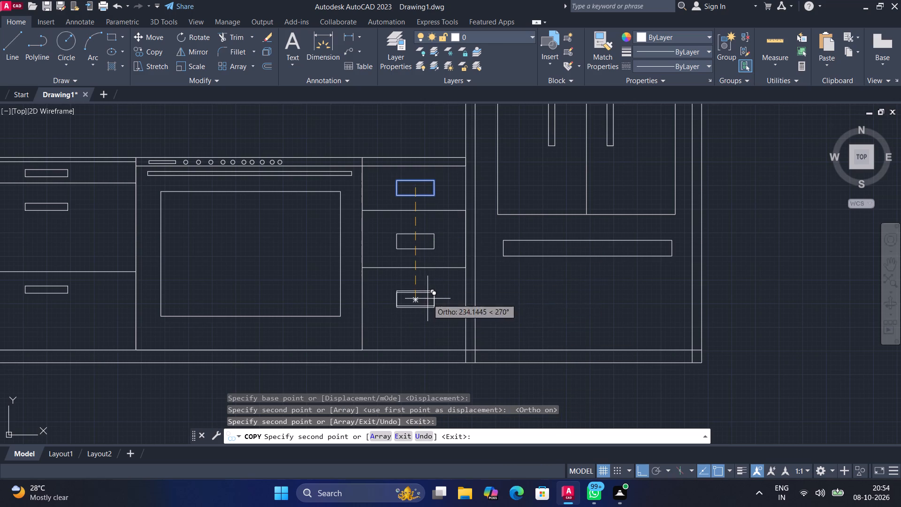
pyautogui.press('Escape')
# Draw a thin rectangular shelf about 240 wide and 28 high, extending from the refrigerator cabinet's side toward the hood.
pyautogui.scroll(-3, 412, 327)
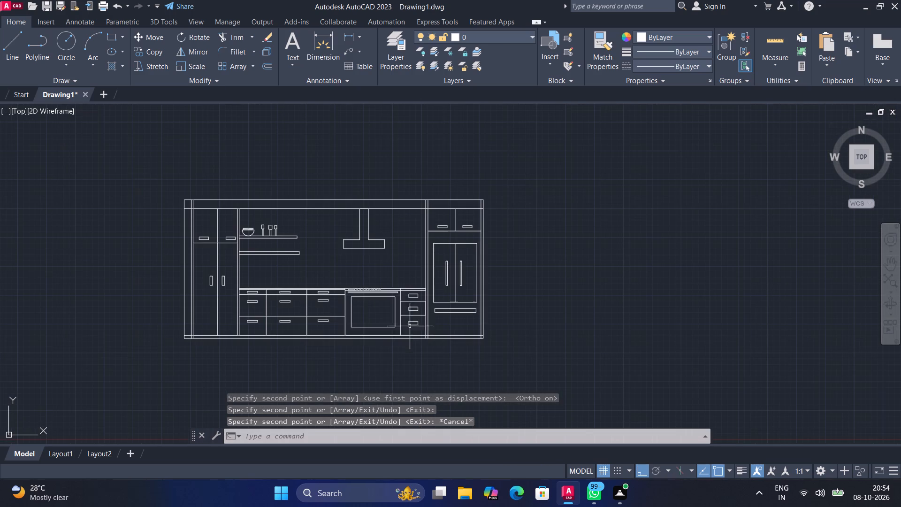
pyautogui.scroll(1, 332, 298)
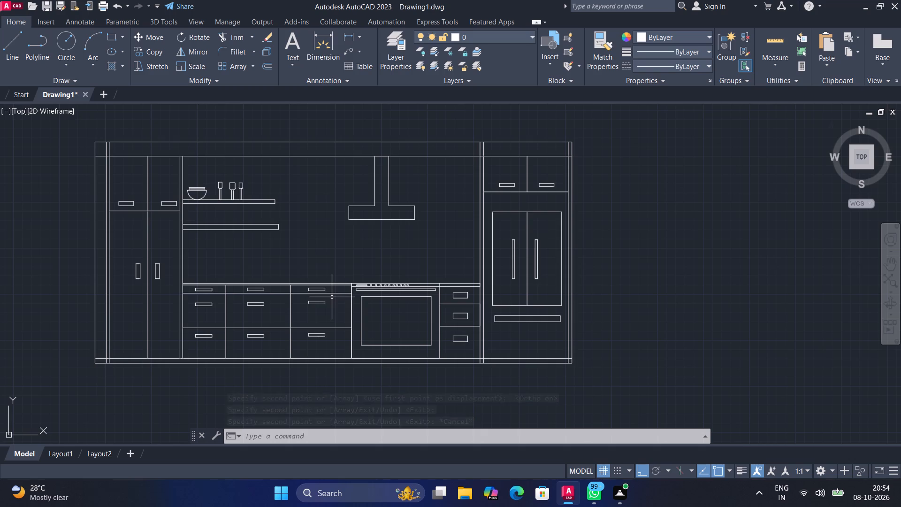
pyautogui.scroll(1, 412, 230)
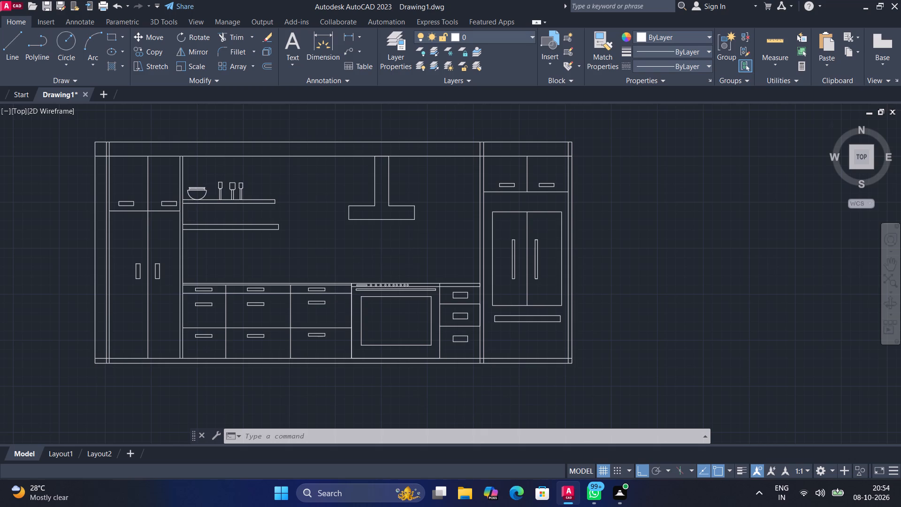
pyautogui.click(112, 36)
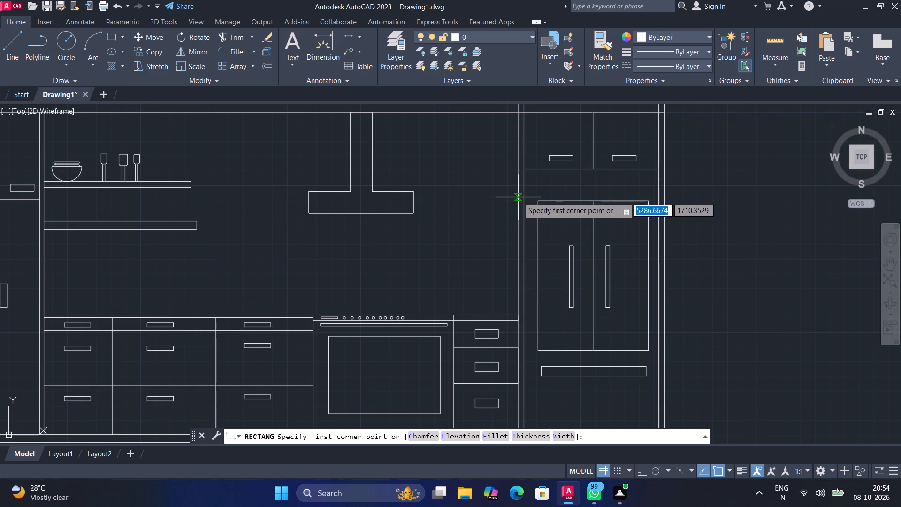
pyautogui.scroll(2, 518, 198)
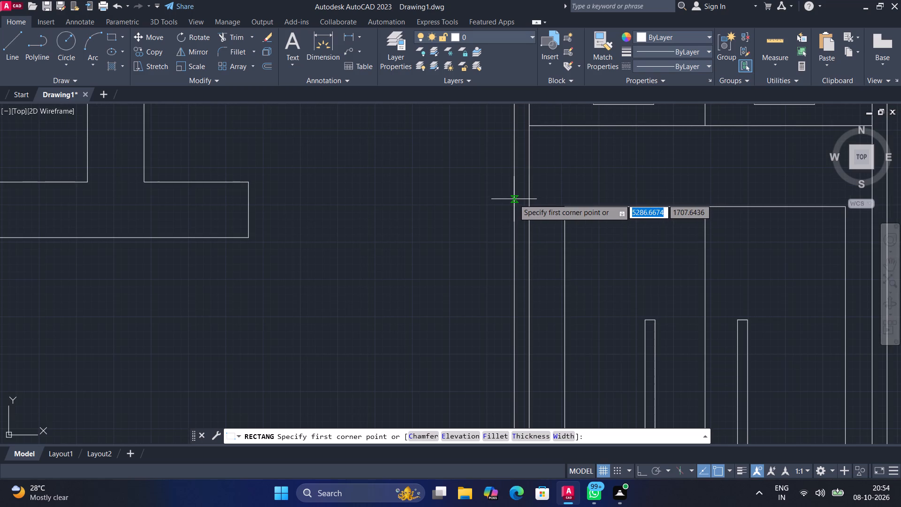
pyautogui.click(514, 199)
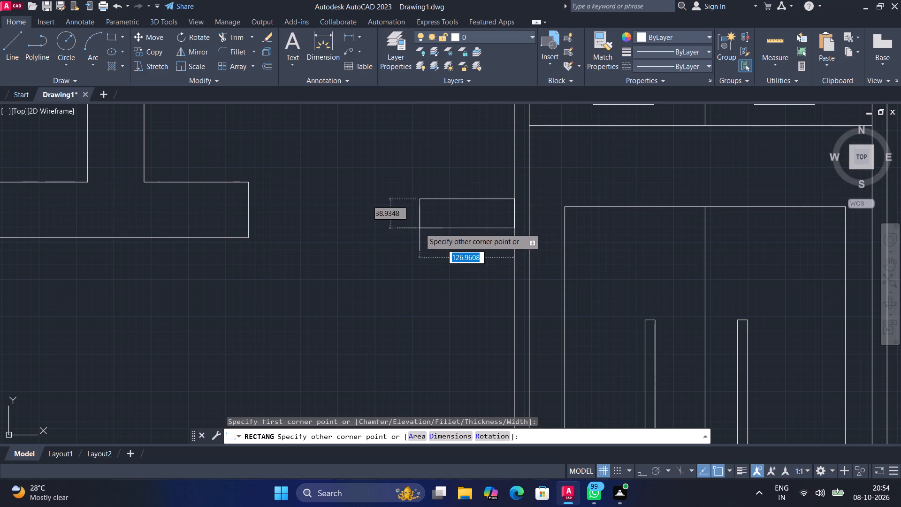
pyautogui.click(331, 219)
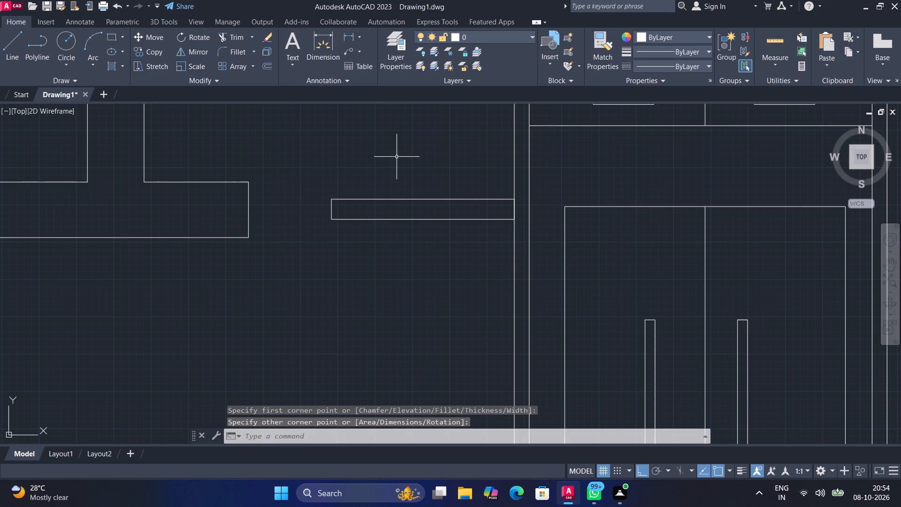
# With Ortho off, start a bowl outline on the new shelf: a slanted side rising from its top edge and a horizontal rim line.
pyautogui.moveTo(397, 157); pyautogui.dragTo(382, 215, button='middle')
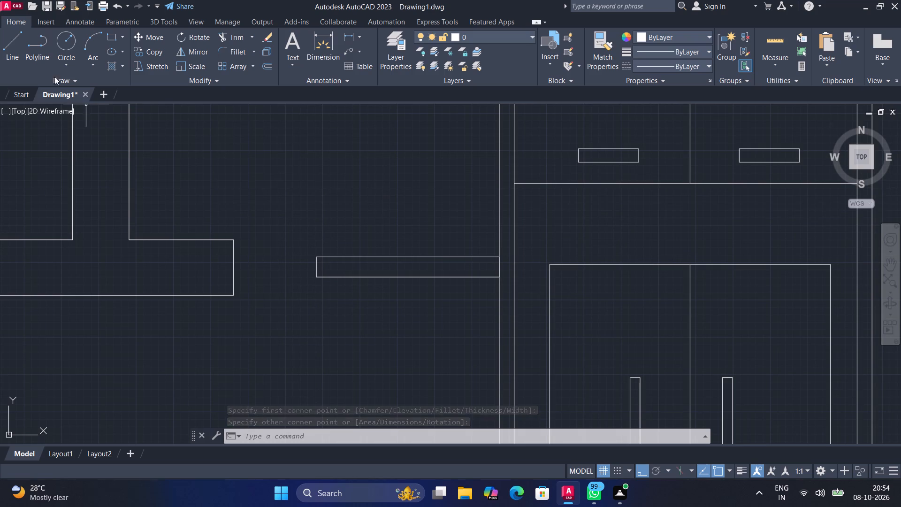
pyautogui.click(9, 49)
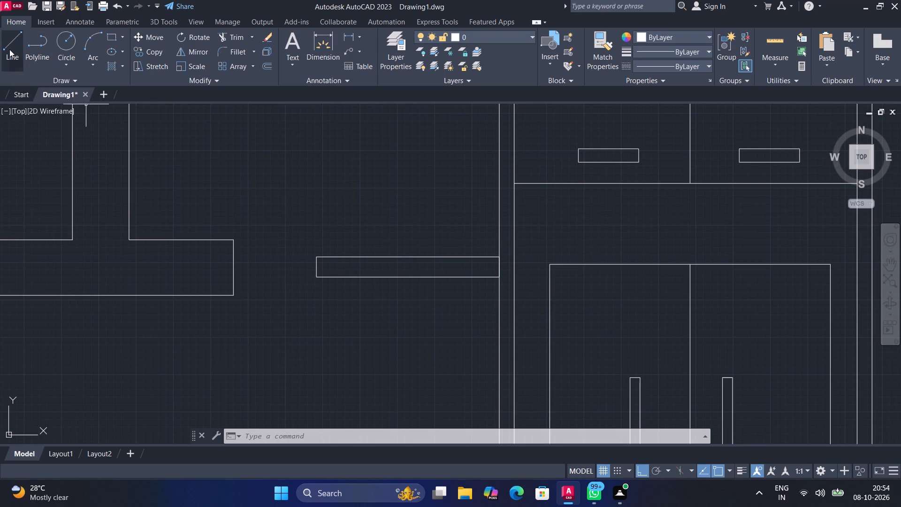
pyautogui.click(643, 472)
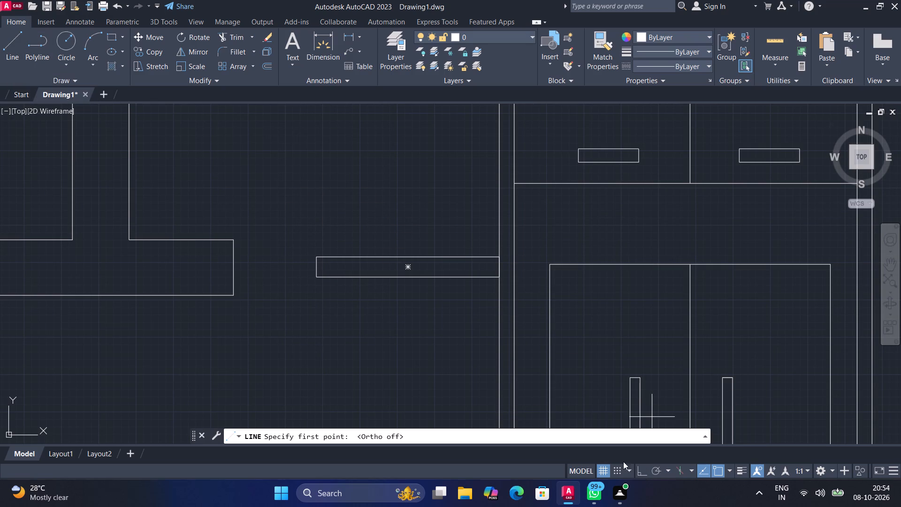
pyautogui.click(384, 256)
pyautogui.click(368, 242)
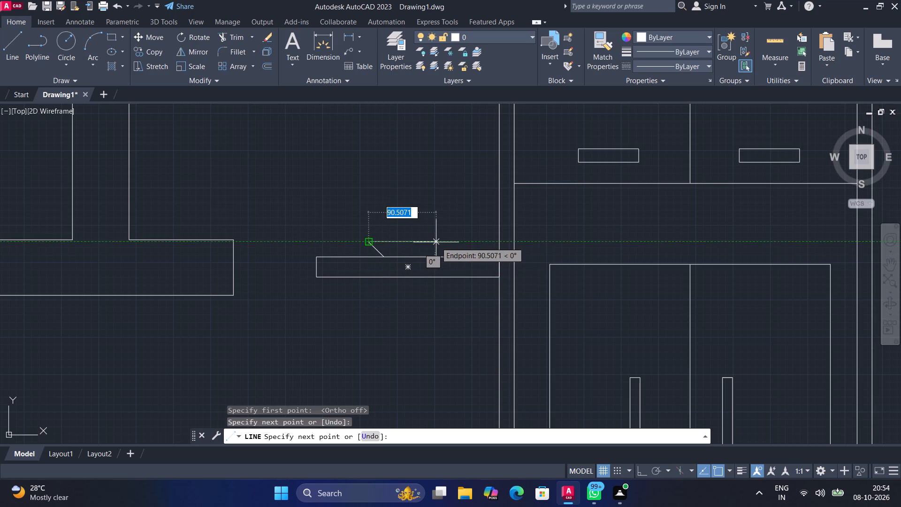
pyautogui.click(445, 242)
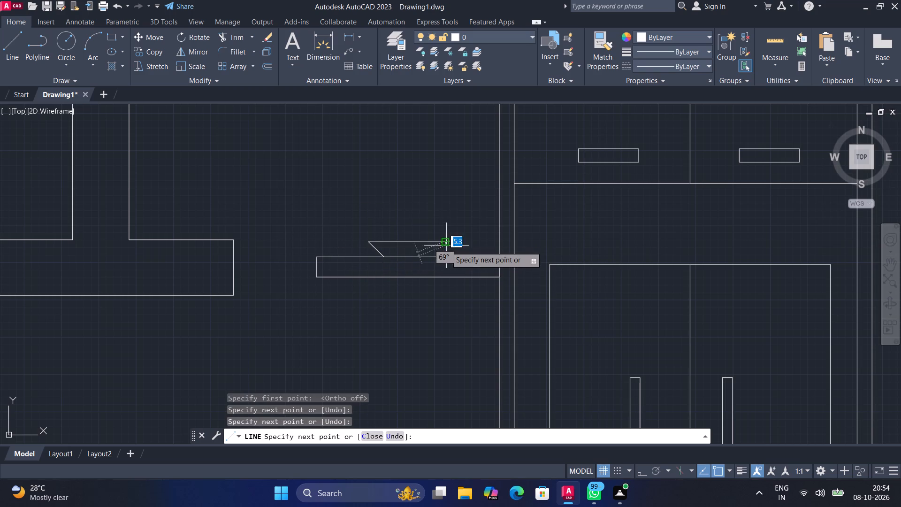
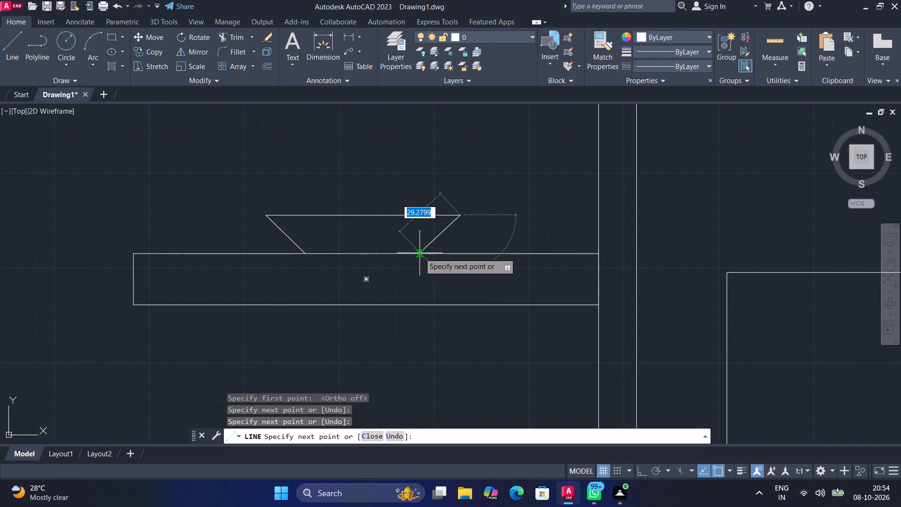
# Finish the bowl outline with a slanted side about 29 long from the rim's right end down to the shelf's top edge.
pyautogui.click(419, 253)
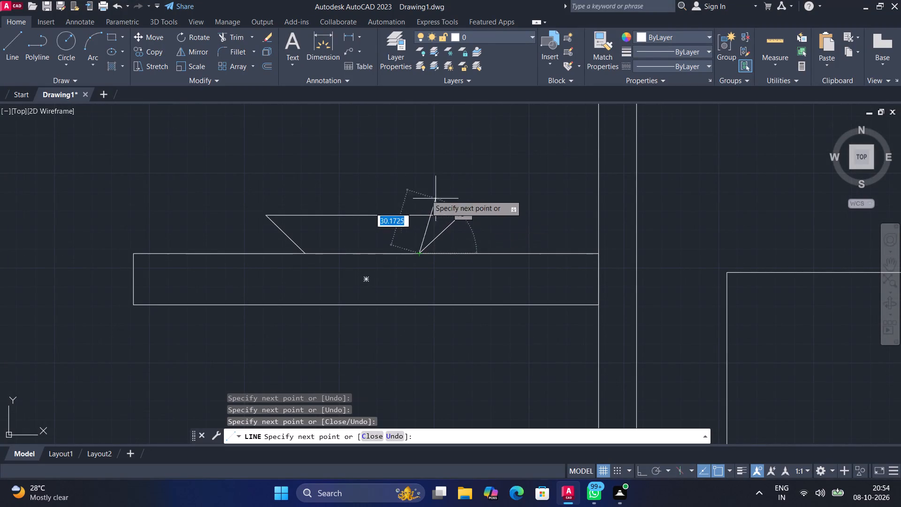
# With Ortho on, draw an open-topped U-shaped neck above the bowl, about 26 wide and 31 high, using Line.
pyautogui.click(18, 30)
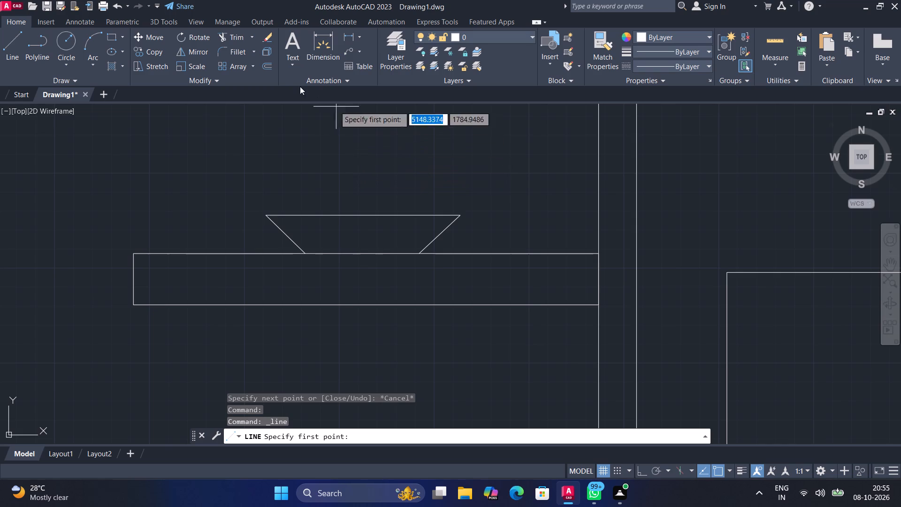
pyautogui.click(17, 36)
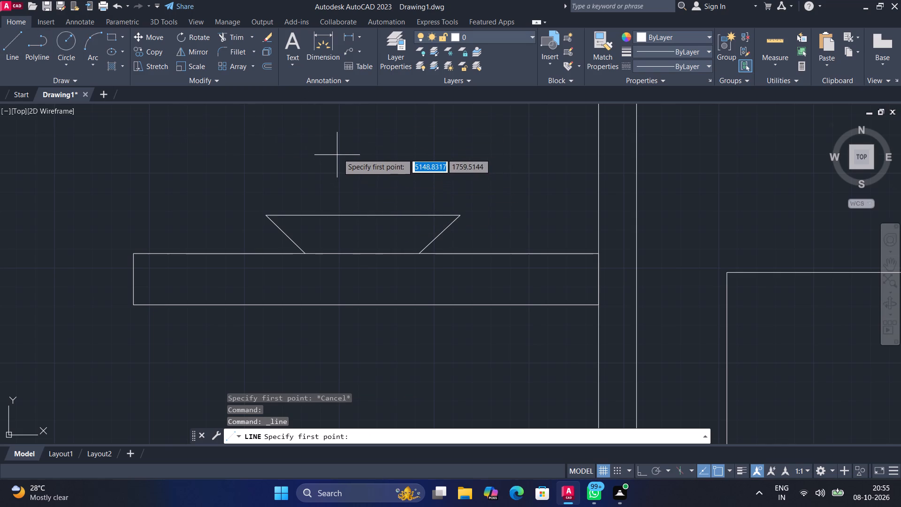
pyautogui.moveTo(341, 122); pyautogui.dragTo(341, 122, button='middle')
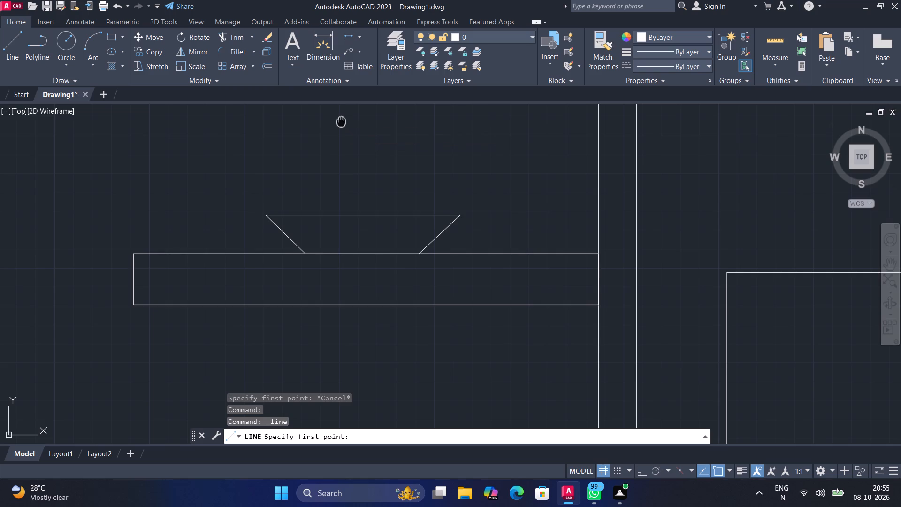
pyautogui.moveTo(341, 122); pyautogui.dragTo(341, 164, button='middle')
pyautogui.scroll(-2, 342, 148)
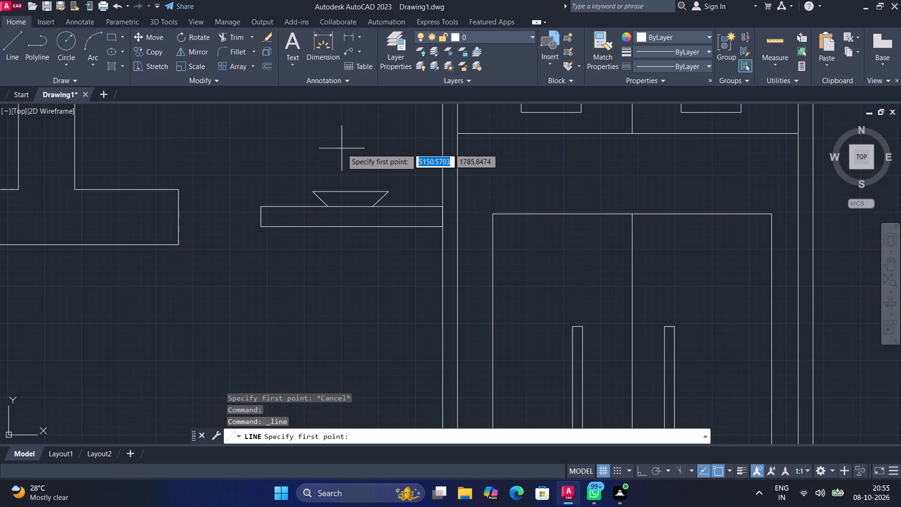
pyautogui.click(343, 135)
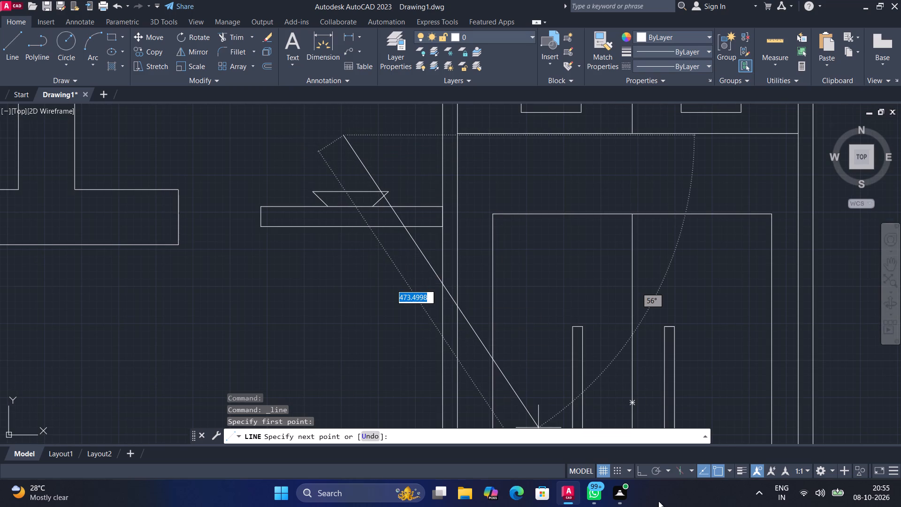
pyautogui.click(641, 472)
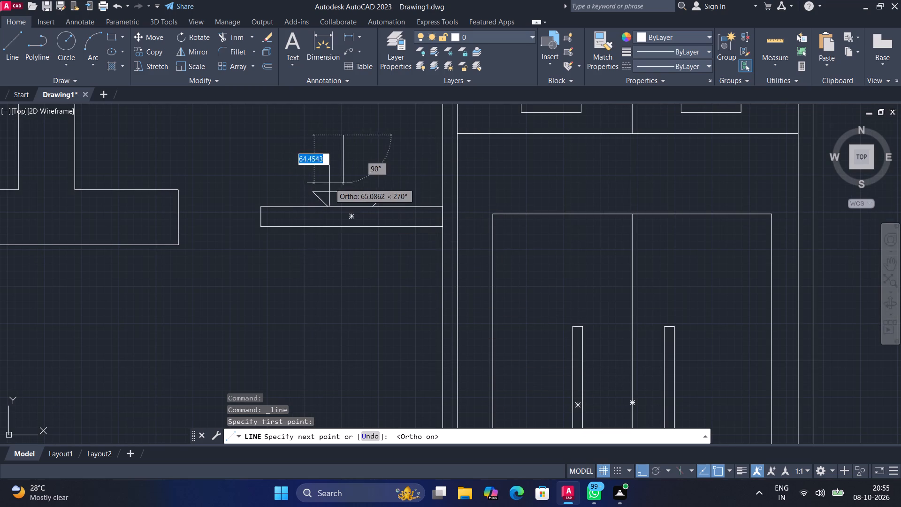
pyautogui.click(342, 158)
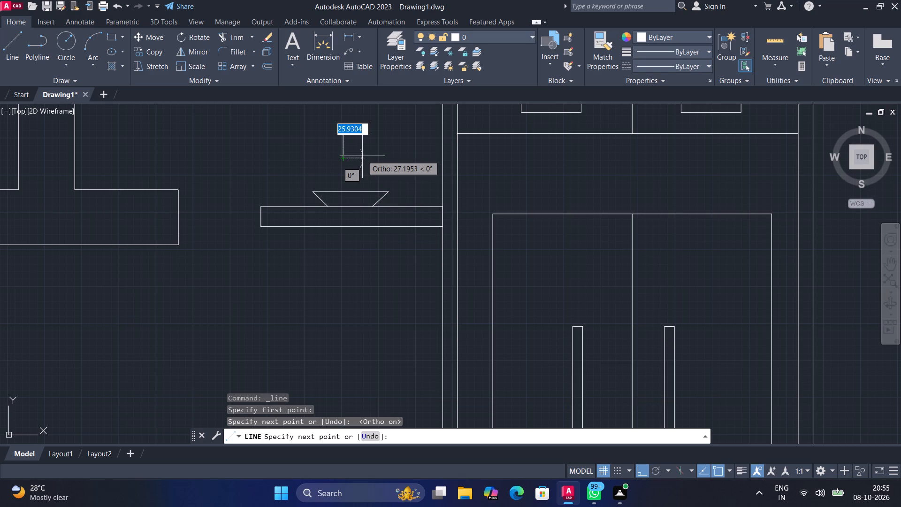
pyautogui.click(362, 155)
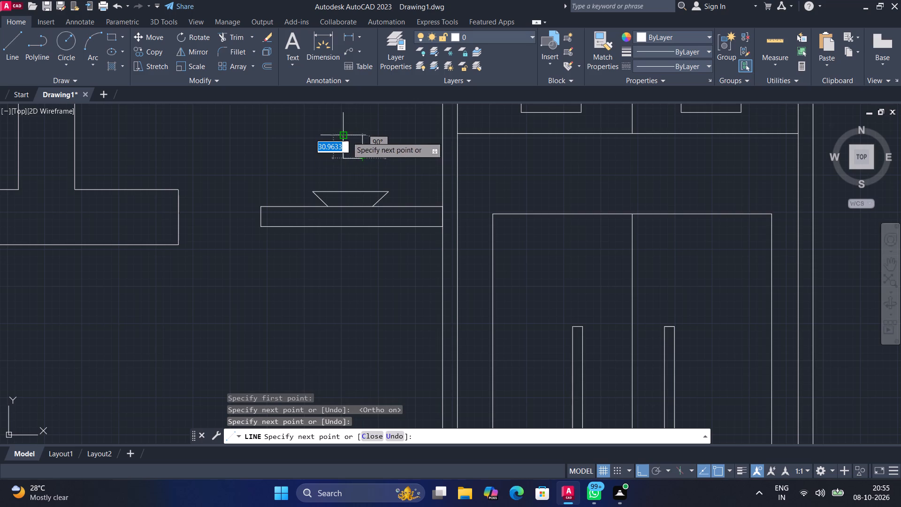
pyautogui.click(362, 135)
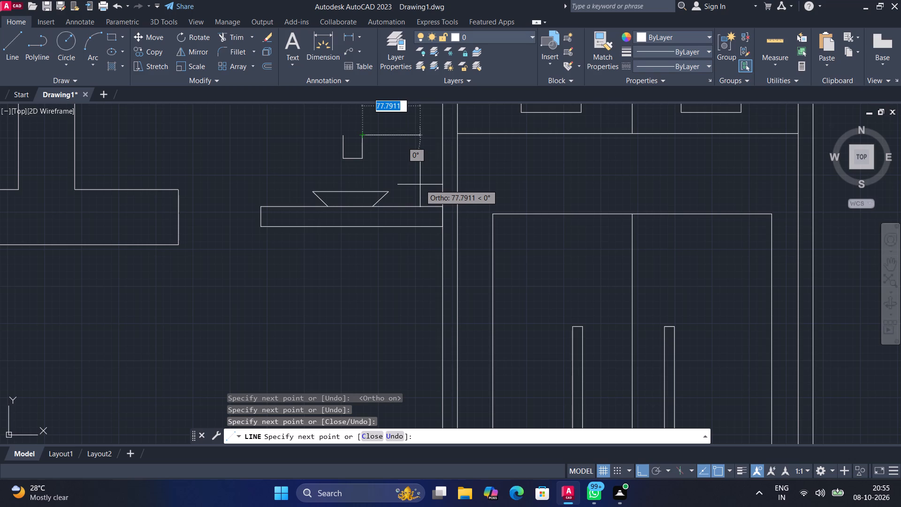
pyautogui.press('Escape')
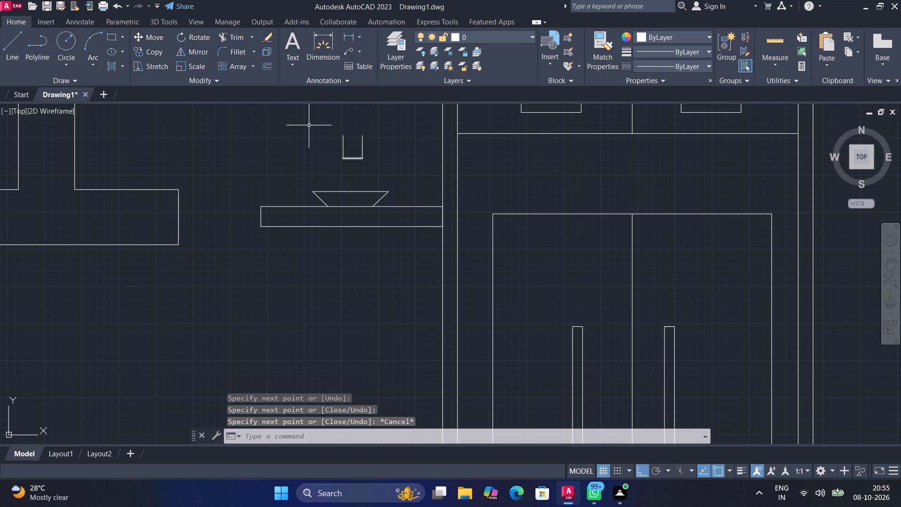
# With Ortho off, draw a three-point arc from the neck's lower-left corner to the left end of the bowl's rim.
pyautogui.click(91, 35)
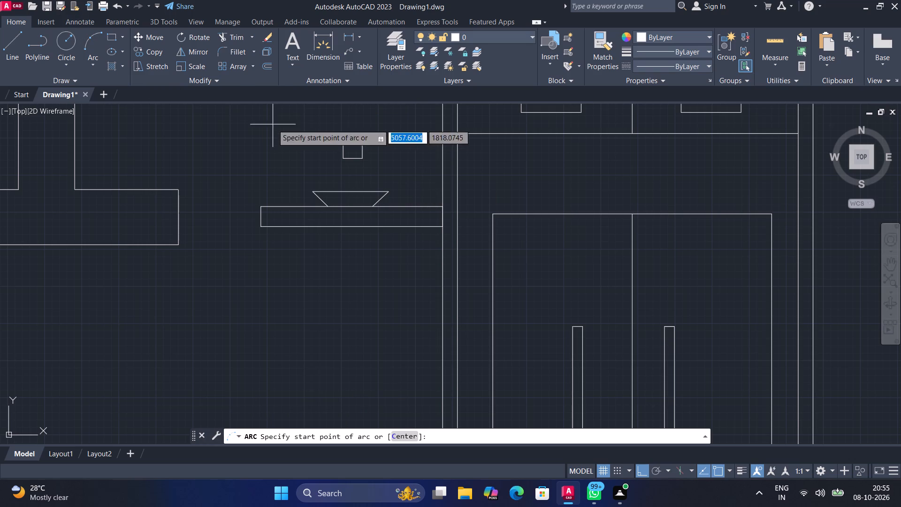
pyautogui.click(341, 160)
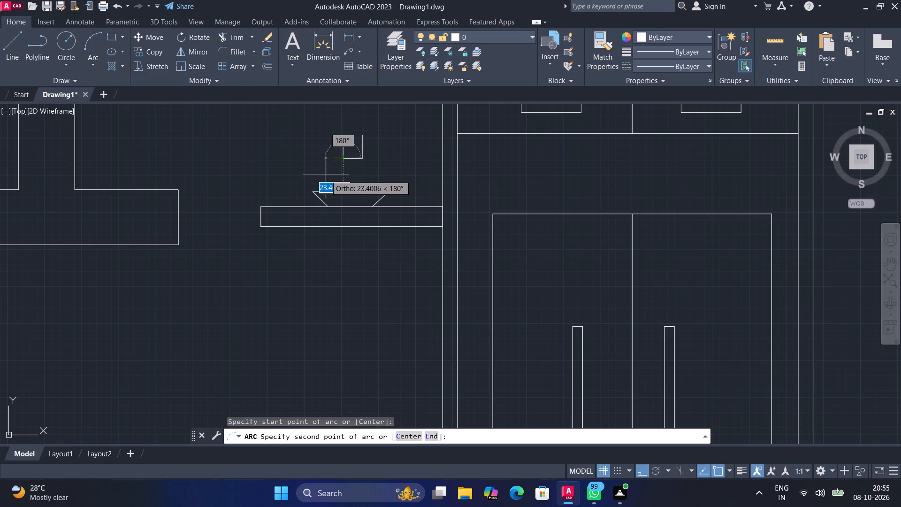
pyautogui.click(644, 471)
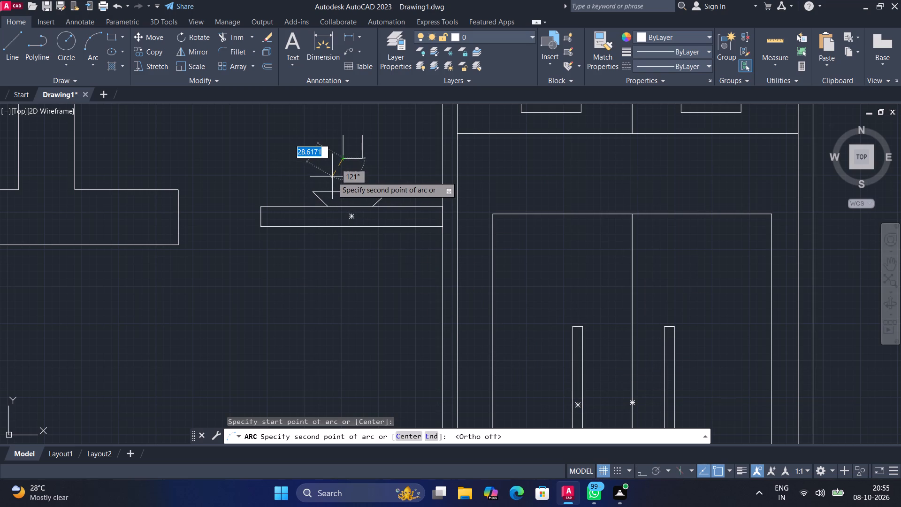
pyautogui.click(331, 176)
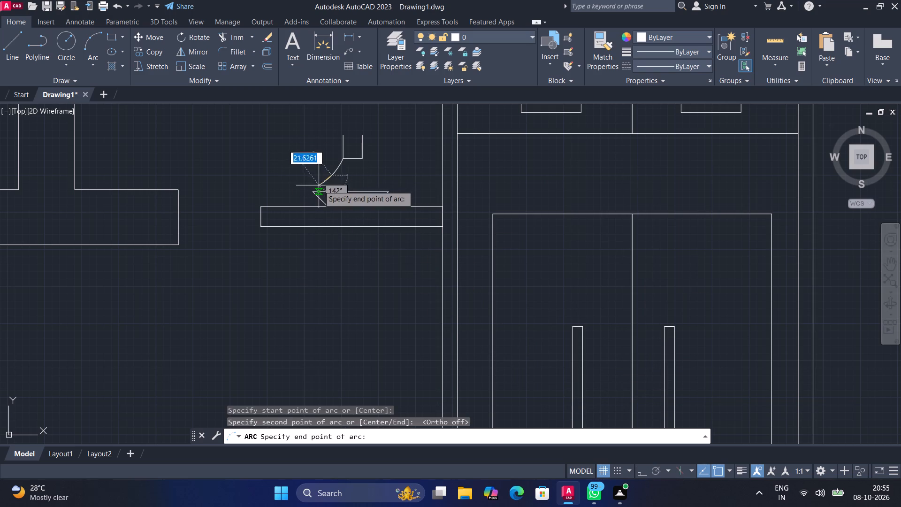
pyautogui.click(315, 191)
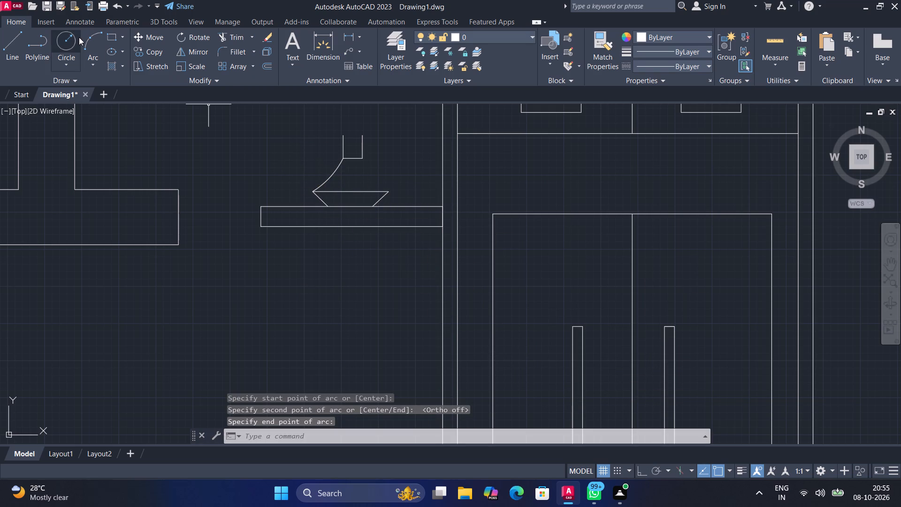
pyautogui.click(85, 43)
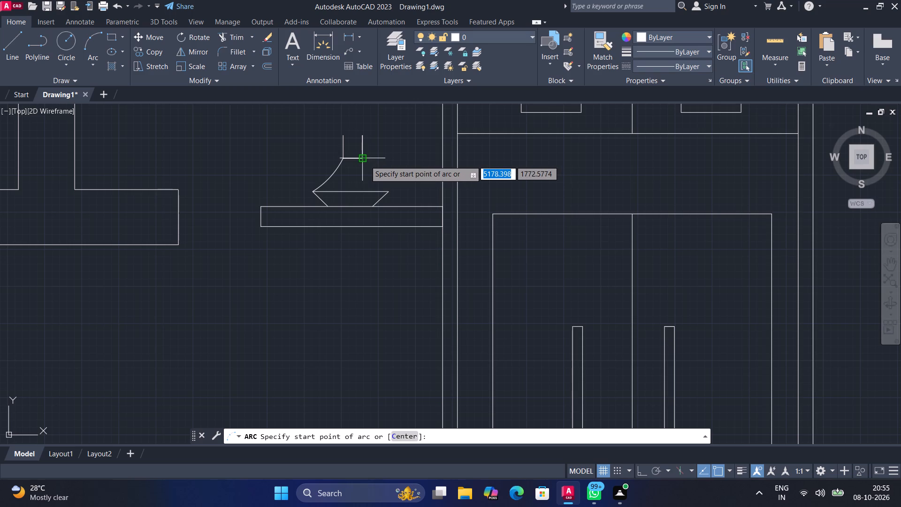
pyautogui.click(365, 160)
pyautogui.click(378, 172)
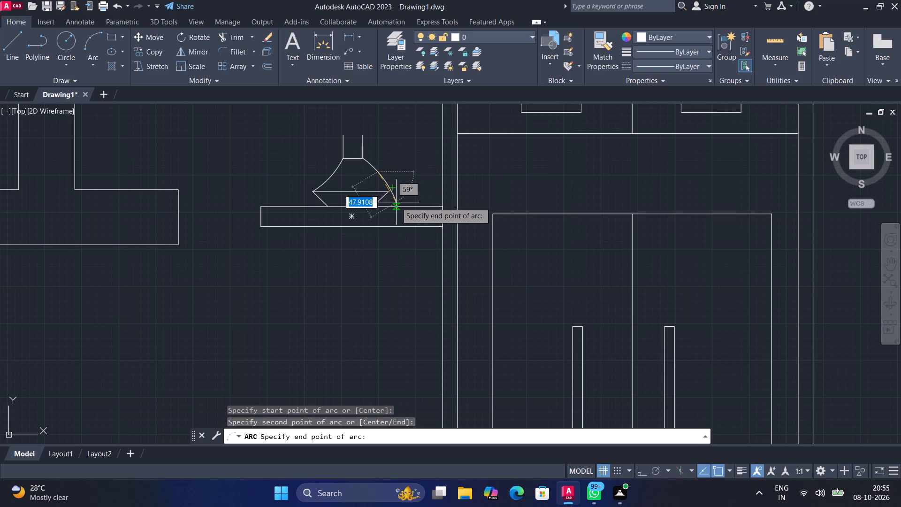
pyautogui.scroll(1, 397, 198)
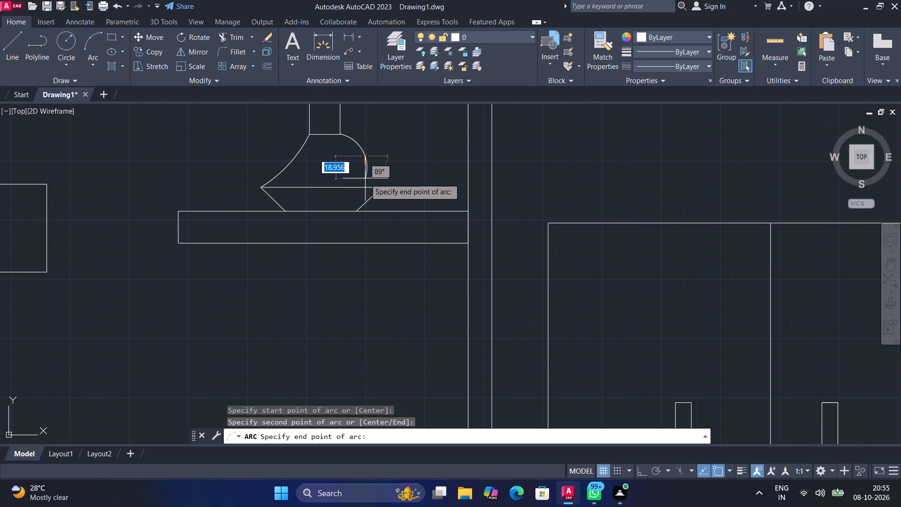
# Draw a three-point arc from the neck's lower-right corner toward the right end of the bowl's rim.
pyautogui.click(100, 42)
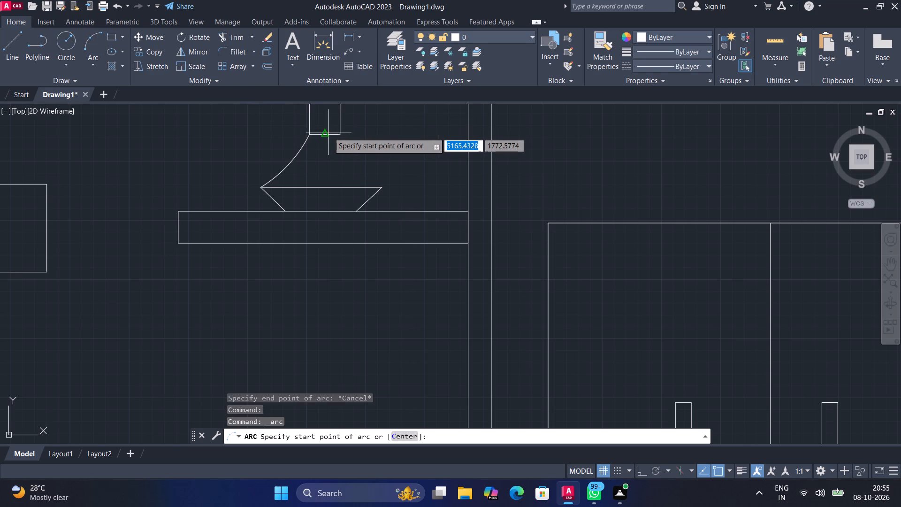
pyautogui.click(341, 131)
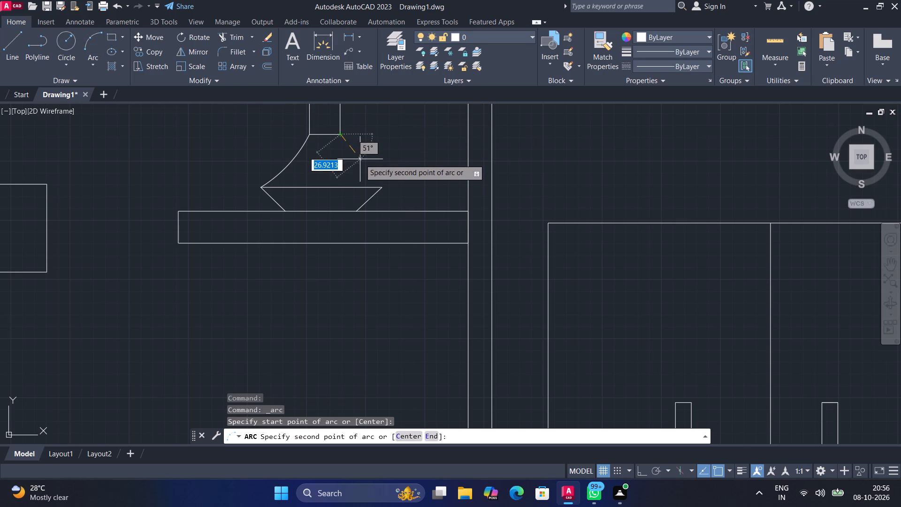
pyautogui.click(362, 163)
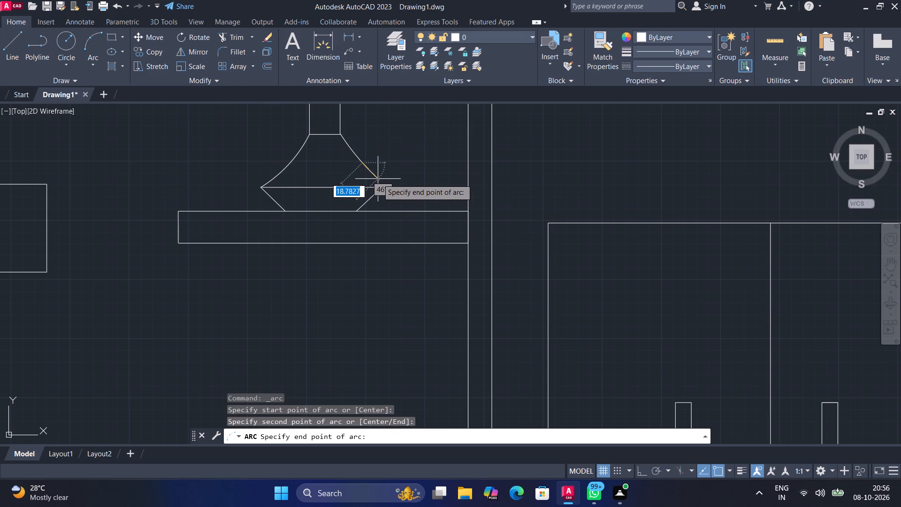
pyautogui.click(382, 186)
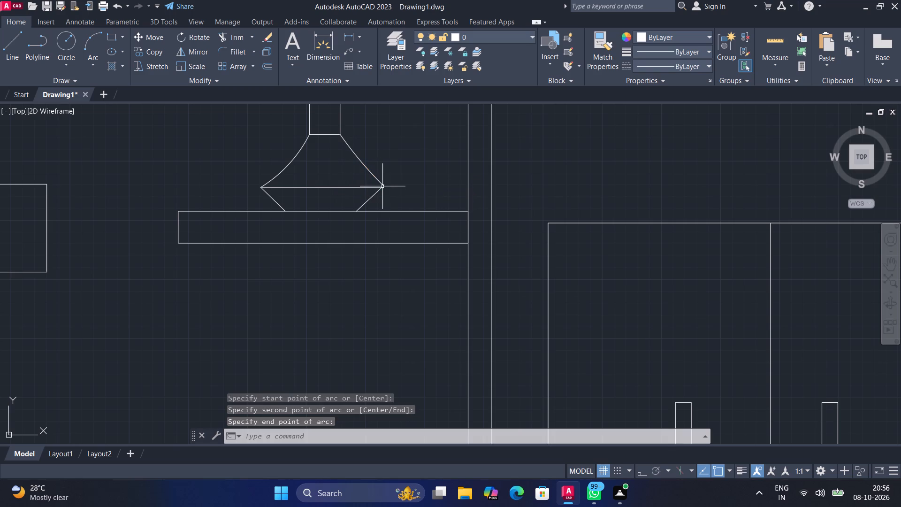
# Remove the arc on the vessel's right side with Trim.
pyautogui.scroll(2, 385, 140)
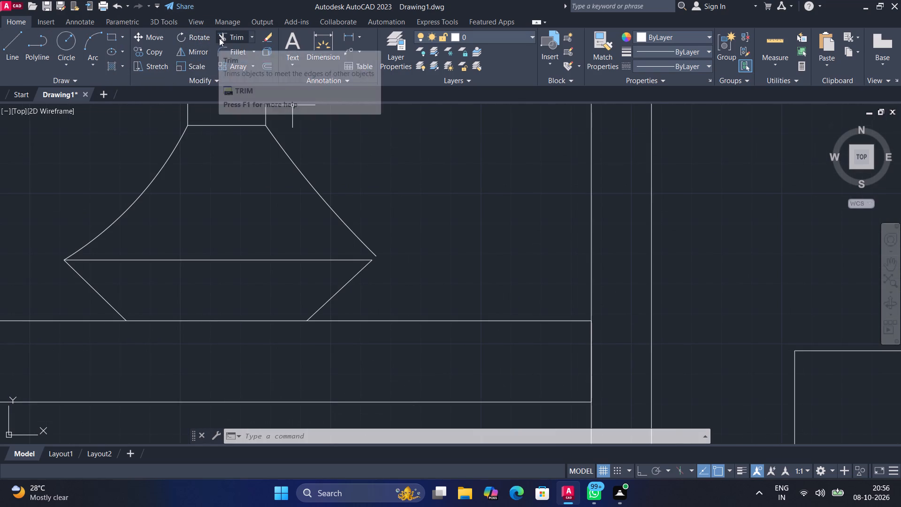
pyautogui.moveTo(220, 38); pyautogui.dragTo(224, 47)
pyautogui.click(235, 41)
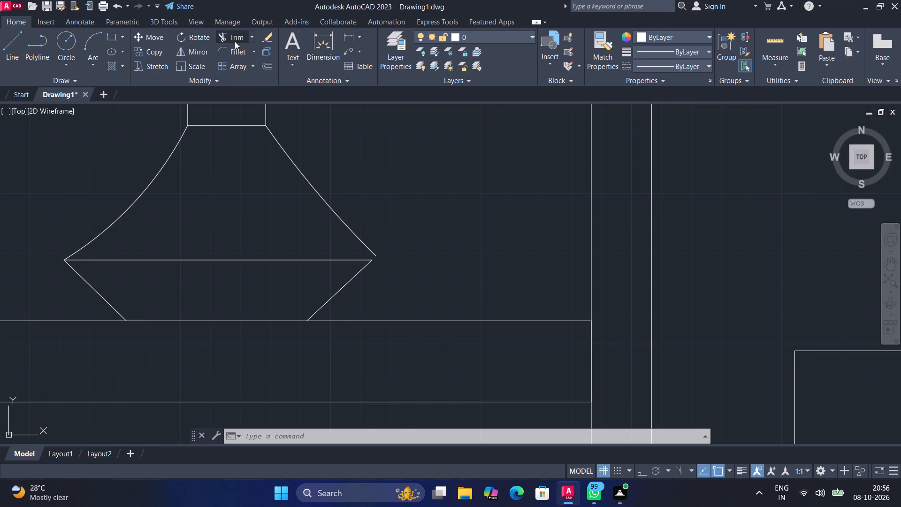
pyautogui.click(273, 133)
# Draw an inward-curving three-point arc from the neck's lower-right corner exactly to the right end of the bowl's rim.
pyautogui.click(82, 37)
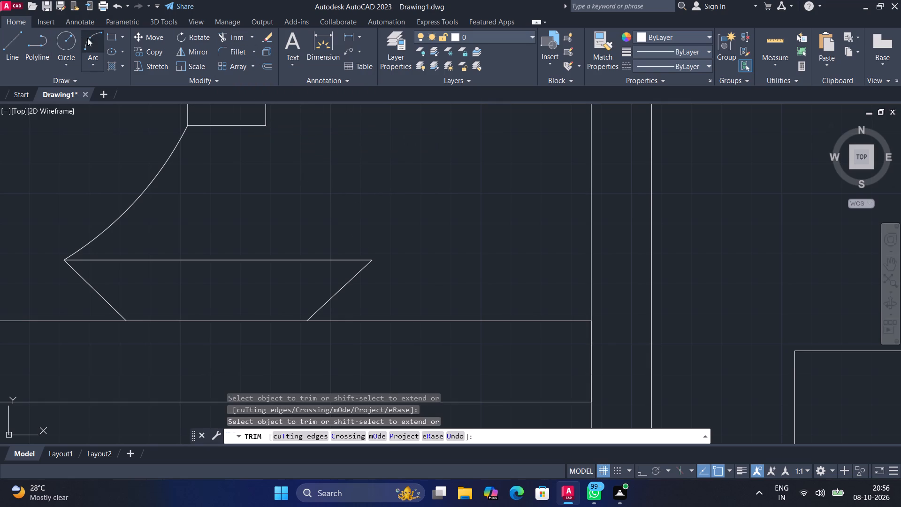
pyautogui.click(263, 125)
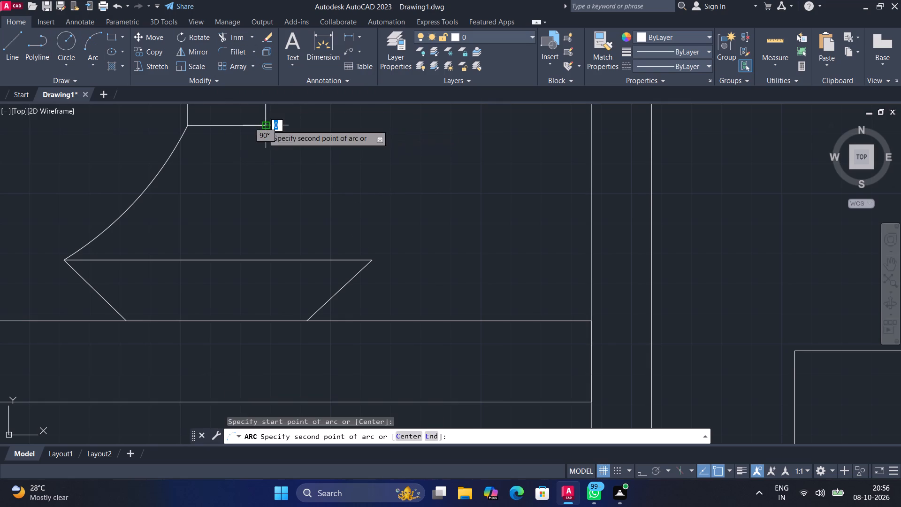
pyautogui.click(286, 169)
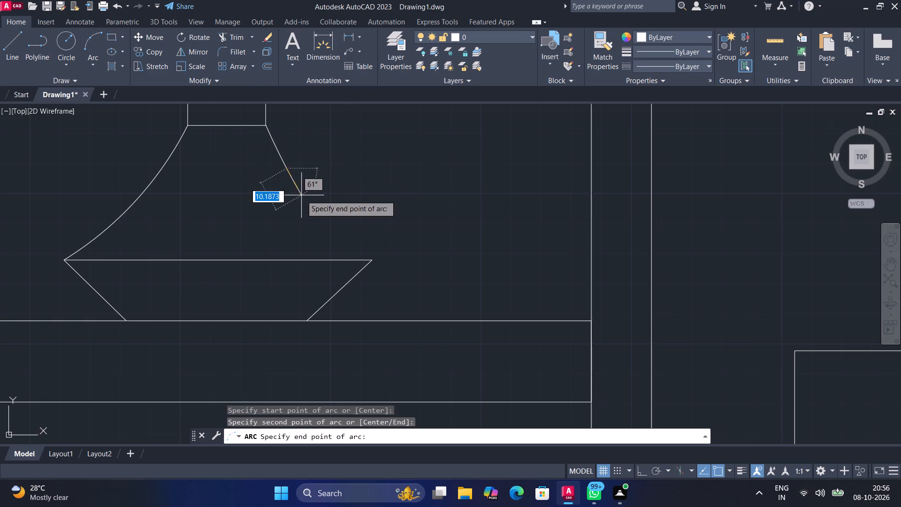
pyautogui.click(369, 258)
# Delete the horizontal line across the base of the vase's neck.
pyautogui.scroll(-1, 391, 194)
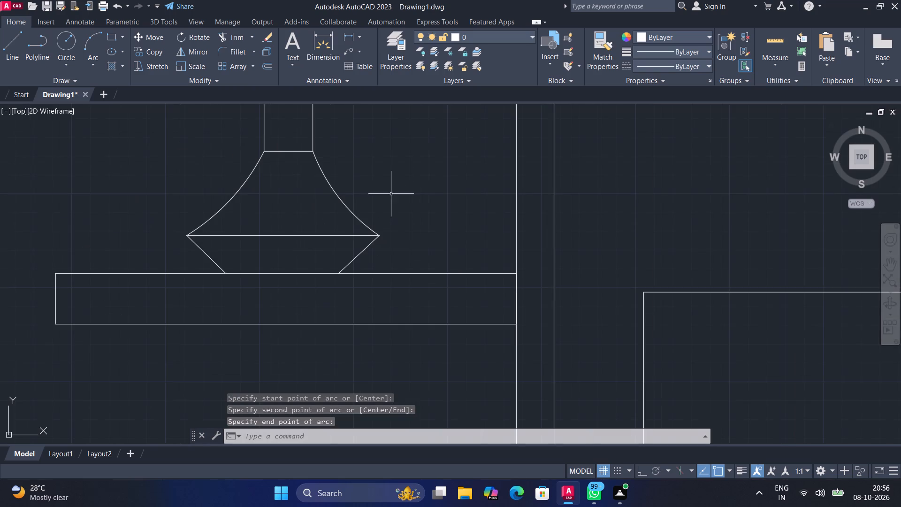
pyautogui.moveTo(391, 193); pyautogui.dragTo(511, 356, button='middle')
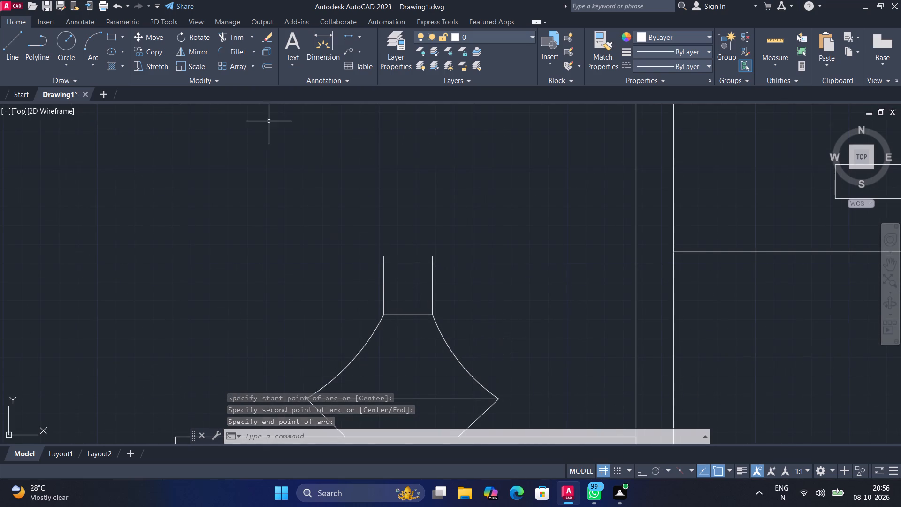
pyautogui.moveTo(218, 39); pyautogui.dragTo(223, 54)
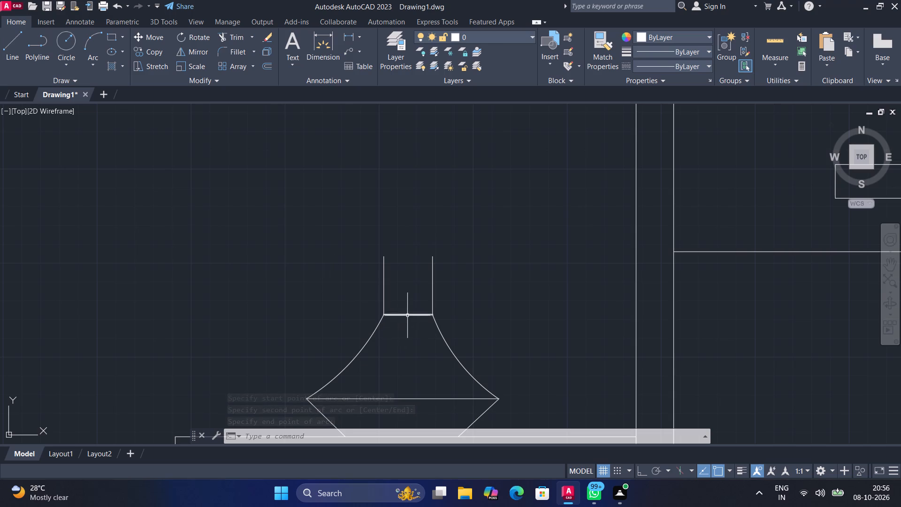
pyautogui.click(235, 43)
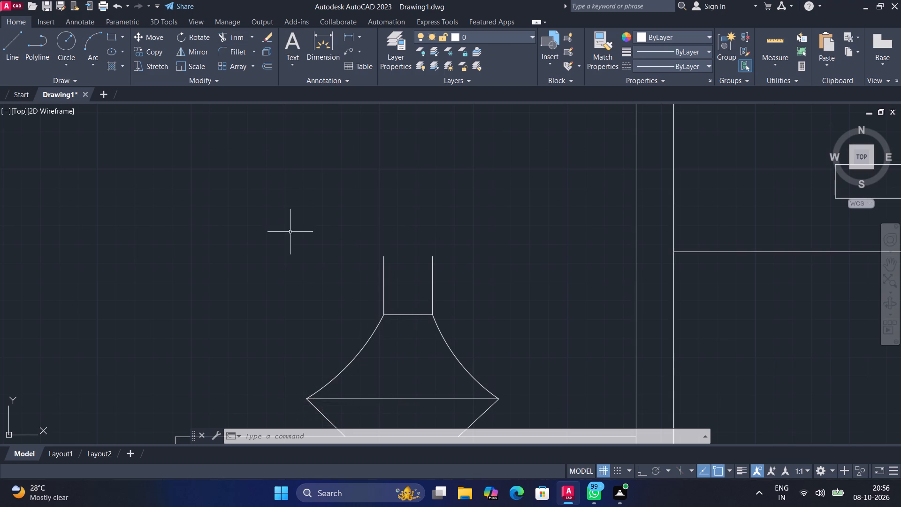
pyautogui.moveTo(225, 38); pyautogui.dragTo(225, 44)
pyautogui.click(410, 314)
pyautogui.click(410, 314)
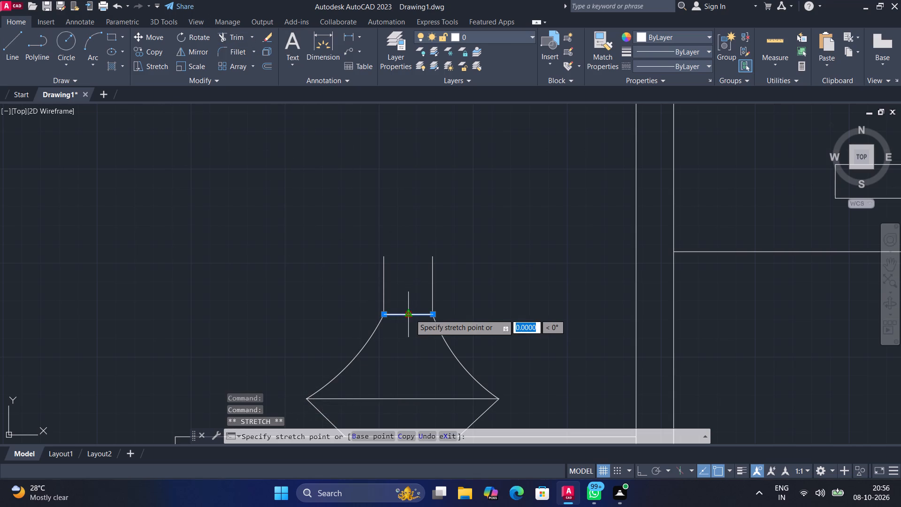
pyautogui.press('Delete')
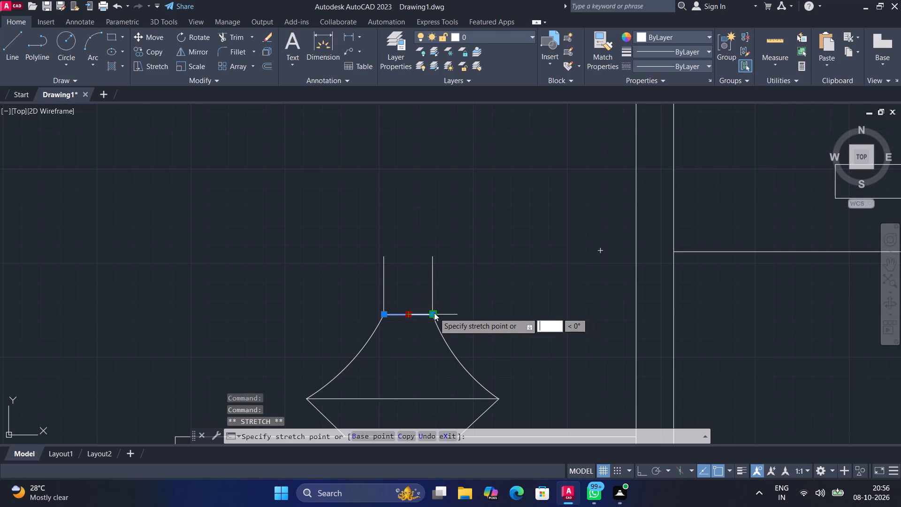
pyautogui.press('Delete')
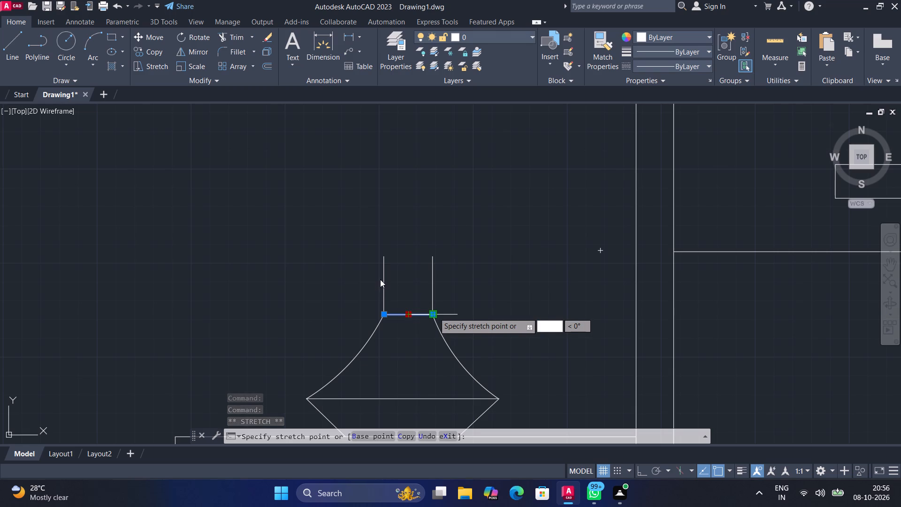
pyautogui.press('Escape')
pyautogui.press('Delete')
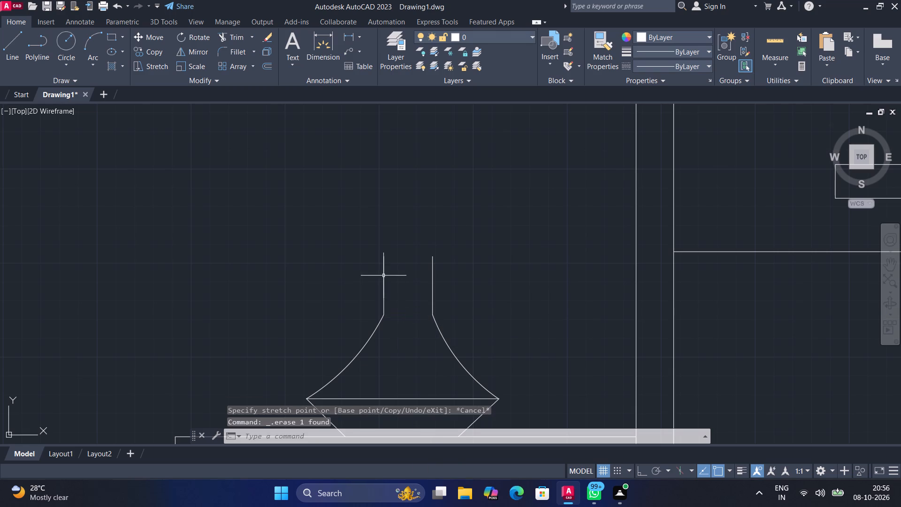
# Draw a shallow downward-curving three-point arc between the upper ends of the vase's two neck lines.
pyautogui.scroll(-2, 410, 250)
pyautogui.scroll(1, 435, 208)
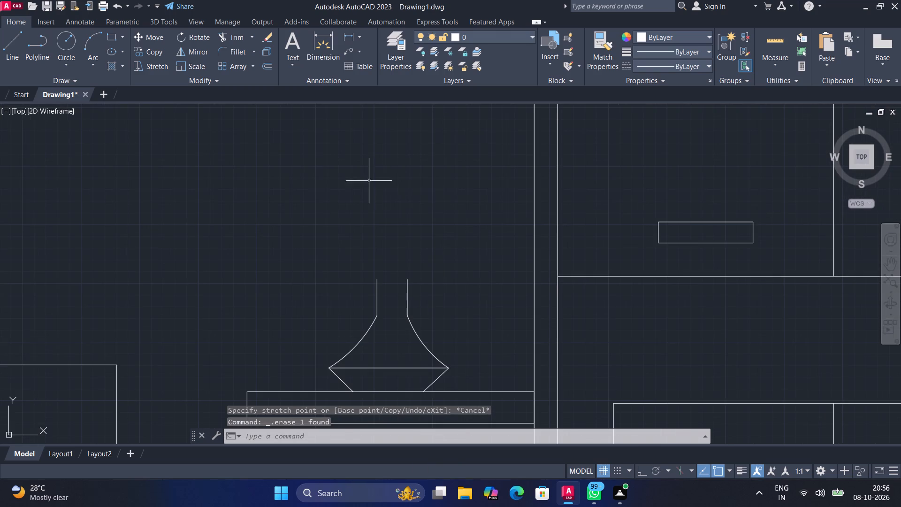
pyautogui.click(64, 47)
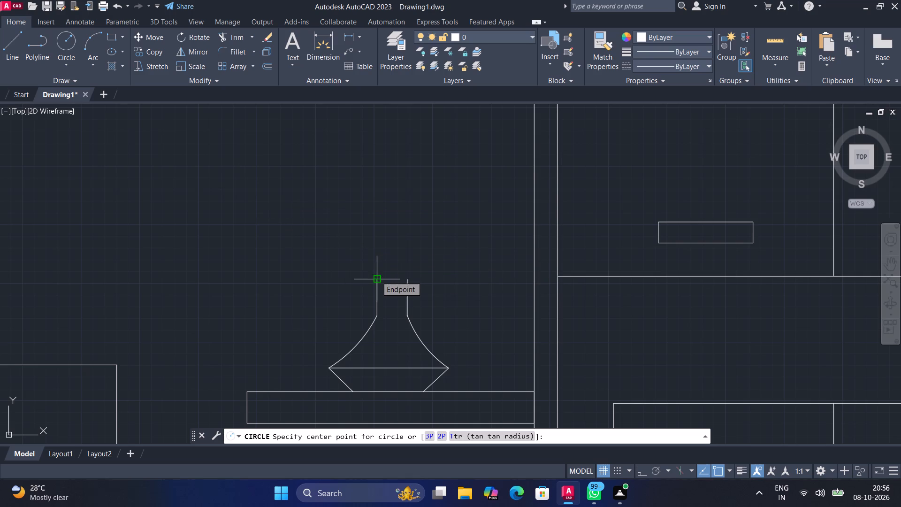
pyautogui.click(99, 39)
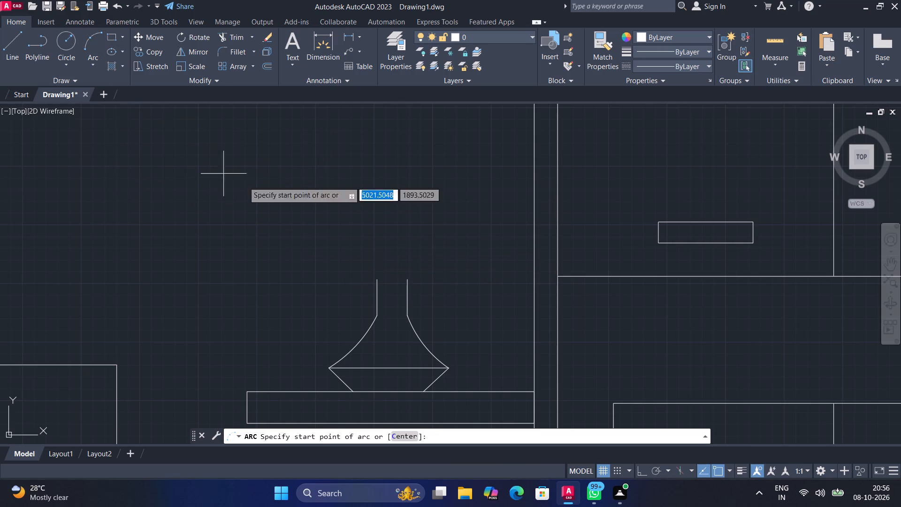
pyautogui.click(380, 282)
pyautogui.click(391, 285)
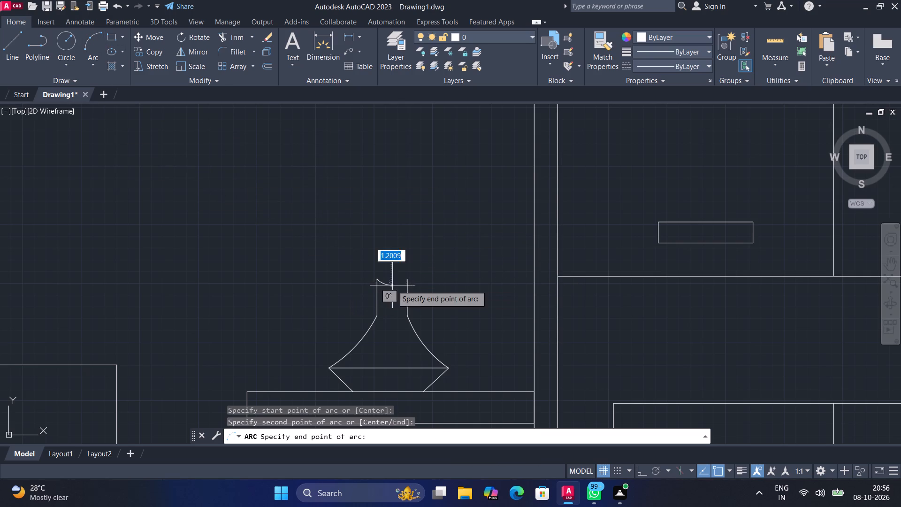
pyautogui.click(407, 281)
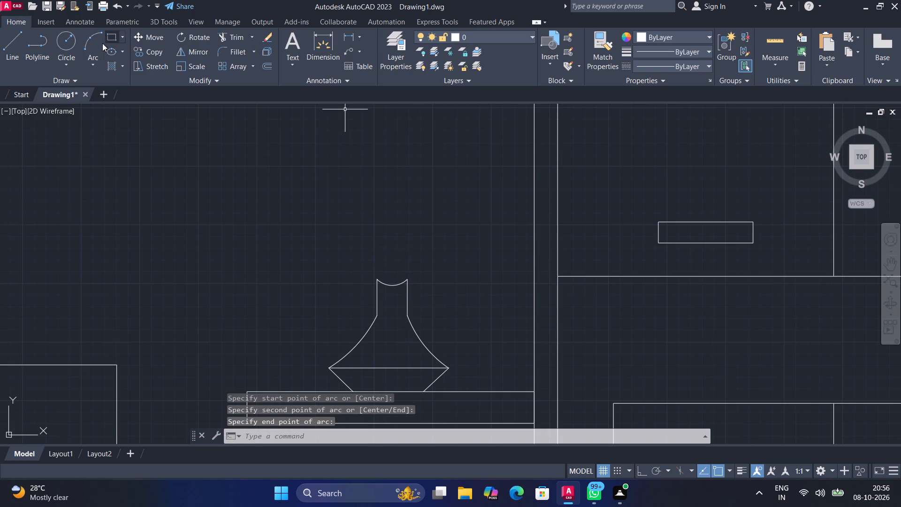
# Draw an upward-curving three-point arc between the same two neck ends to close the vase's mouth.
pyautogui.moveTo(92, 43); pyautogui.dragTo(98, 52)
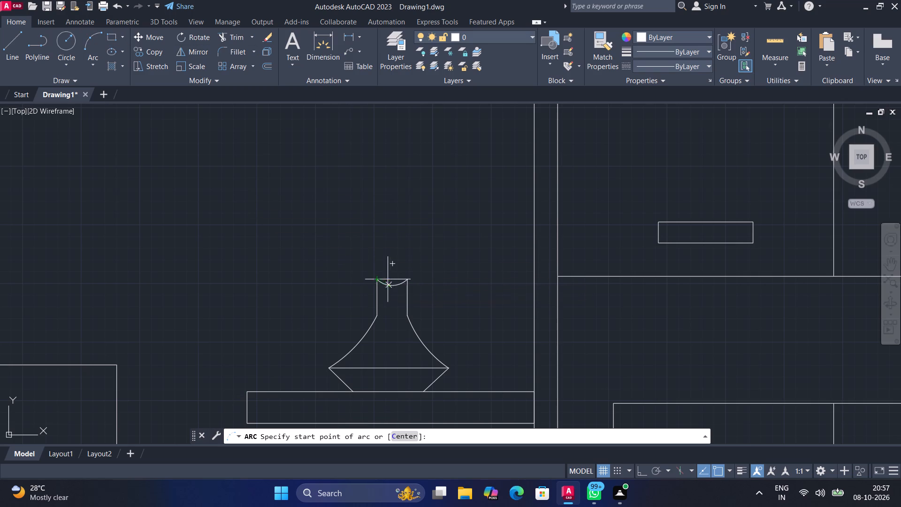
pyautogui.click(375, 280)
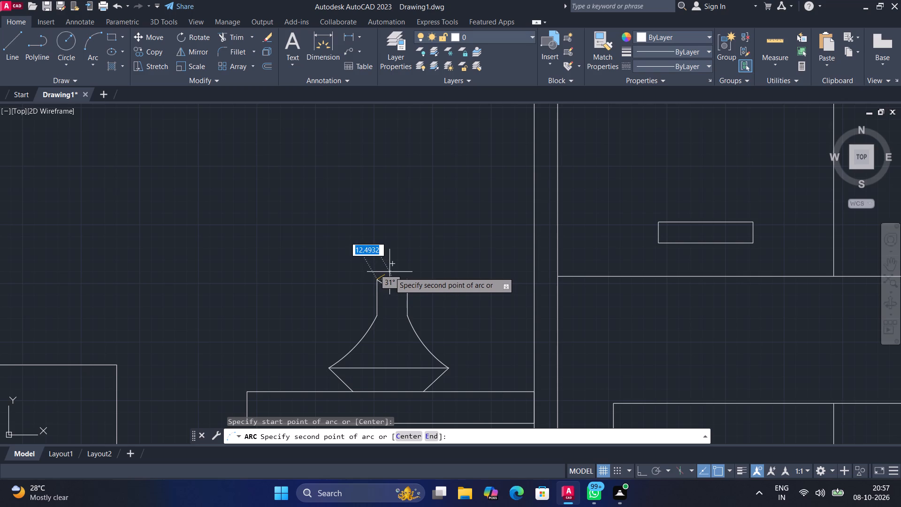
pyautogui.click(391, 272)
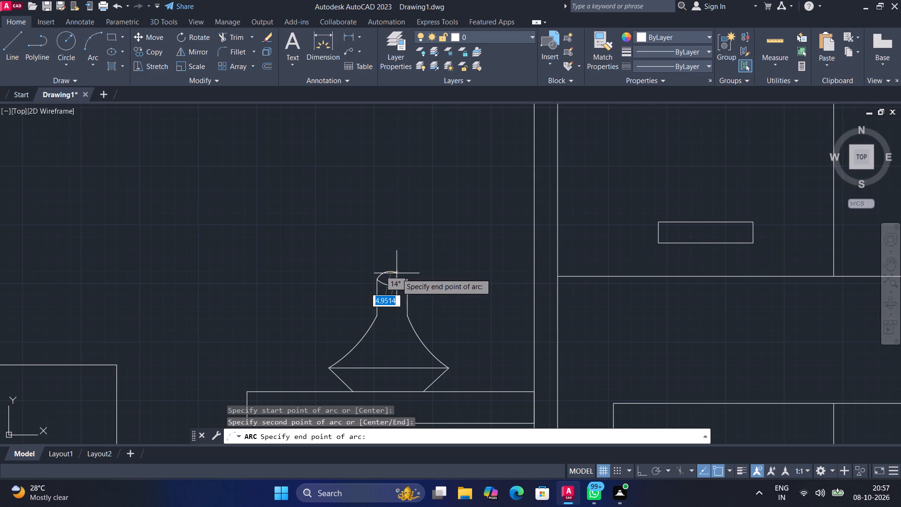
pyautogui.click(407, 278)
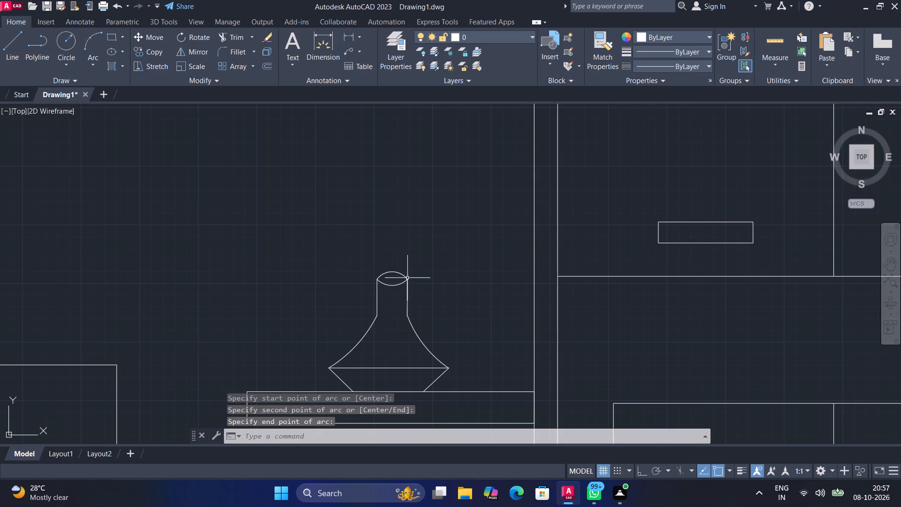
# Examine the whole kitchen elevation, including the vase on its shelf, the hood, cabinets, drawers and tableware shelves.
pyautogui.scroll(-1, 482, 307)
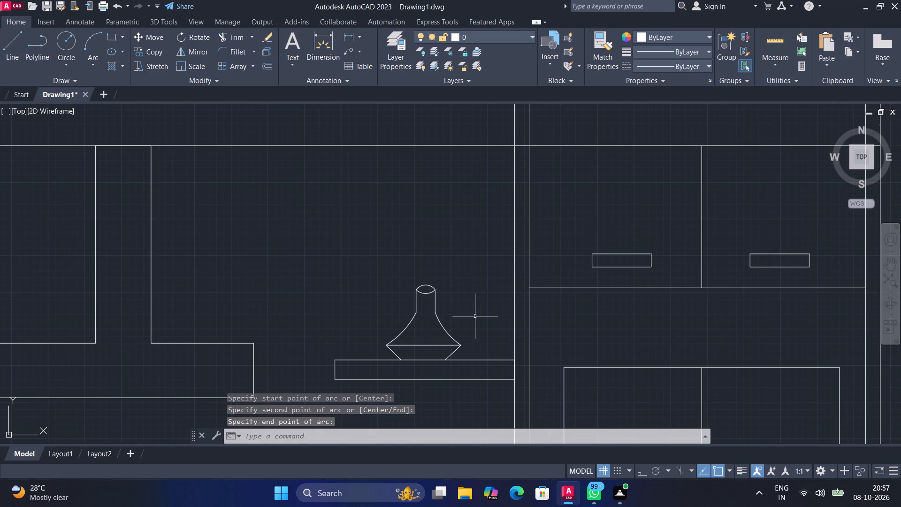
pyautogui.scroll(-1, 475, 316)
pyautogui.moveTo(475, 316); pyautogui.dragTo(474, 170, button='middle')
pyautogui.scroll(-2, 457, 280)
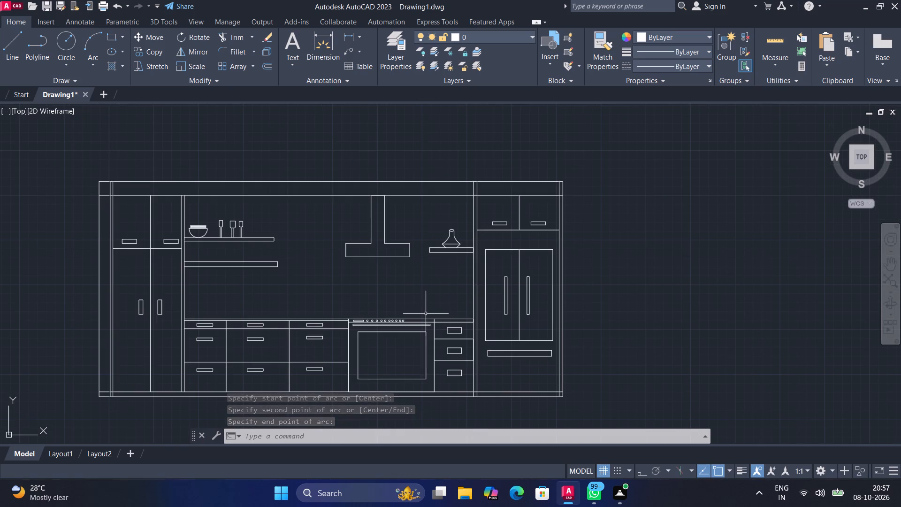
pyautogui.scroll(2, 424, 311)
pyautogui.scroll(-1, 420, 293)
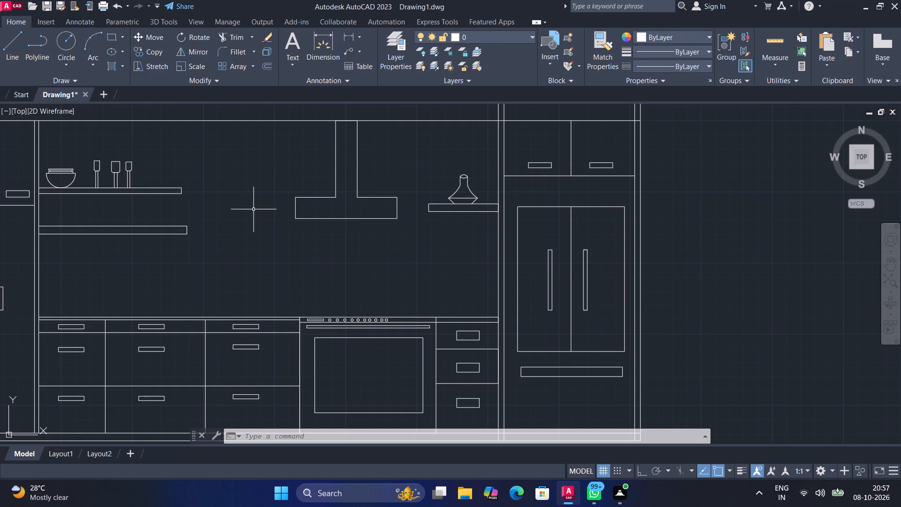
pyautogui.scroll(1, 249, 215)
pyautogui.moveTo(249, 215); pyautogui.dragTo(391, 182, button='middle')
pyautogui.scroll(-2, 406, 175)
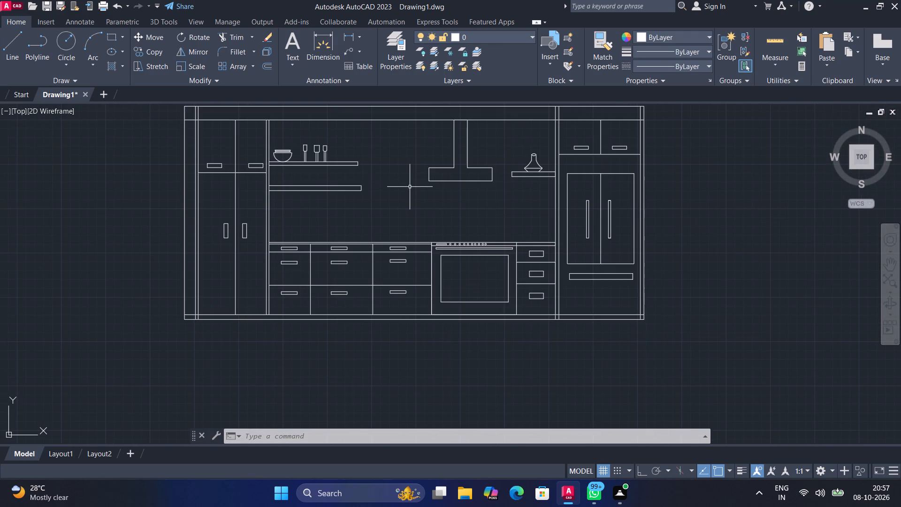
pyautogui.moveTo(410, 190); pyautogui.dragTo(411, 216, button='middle')
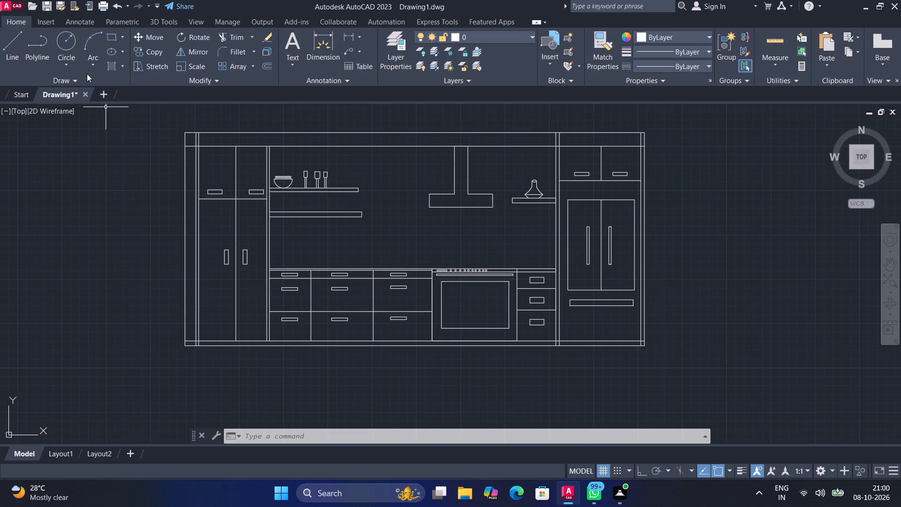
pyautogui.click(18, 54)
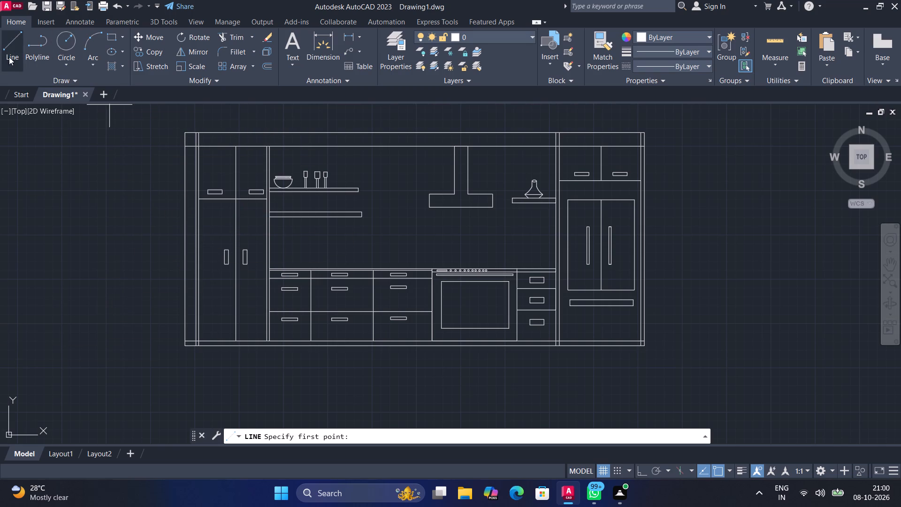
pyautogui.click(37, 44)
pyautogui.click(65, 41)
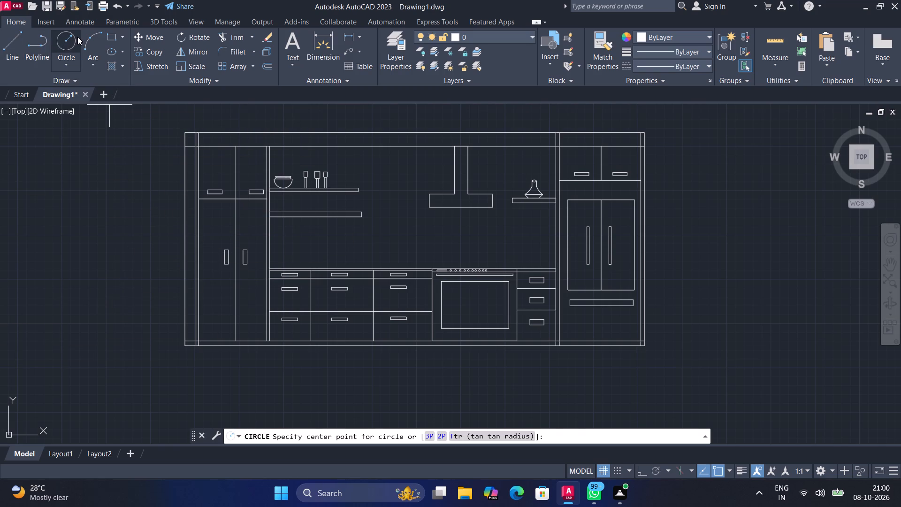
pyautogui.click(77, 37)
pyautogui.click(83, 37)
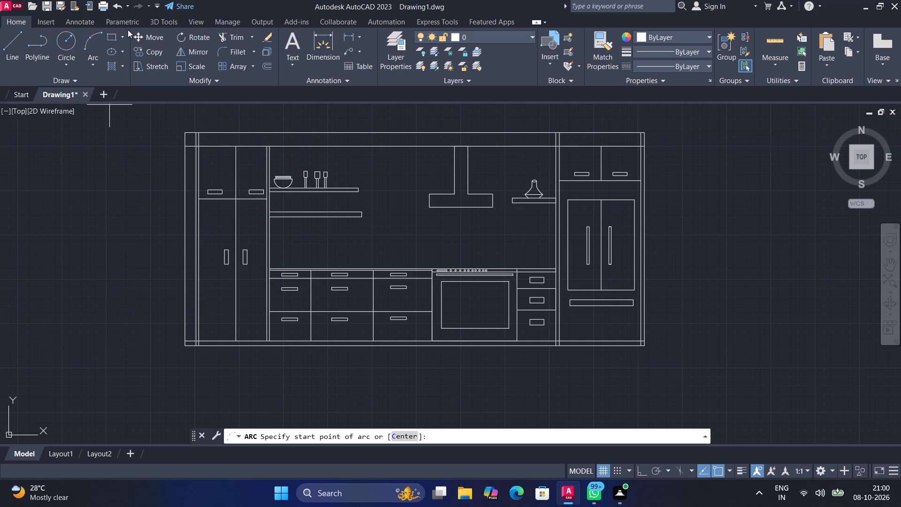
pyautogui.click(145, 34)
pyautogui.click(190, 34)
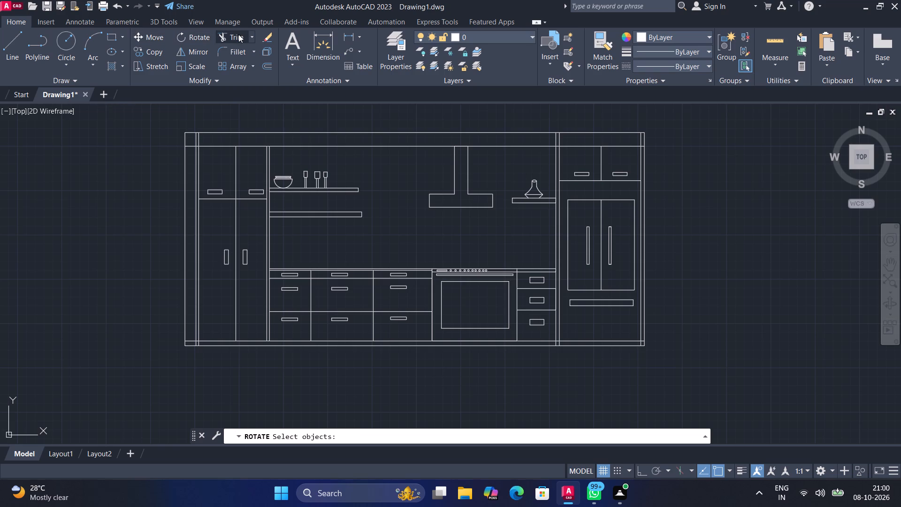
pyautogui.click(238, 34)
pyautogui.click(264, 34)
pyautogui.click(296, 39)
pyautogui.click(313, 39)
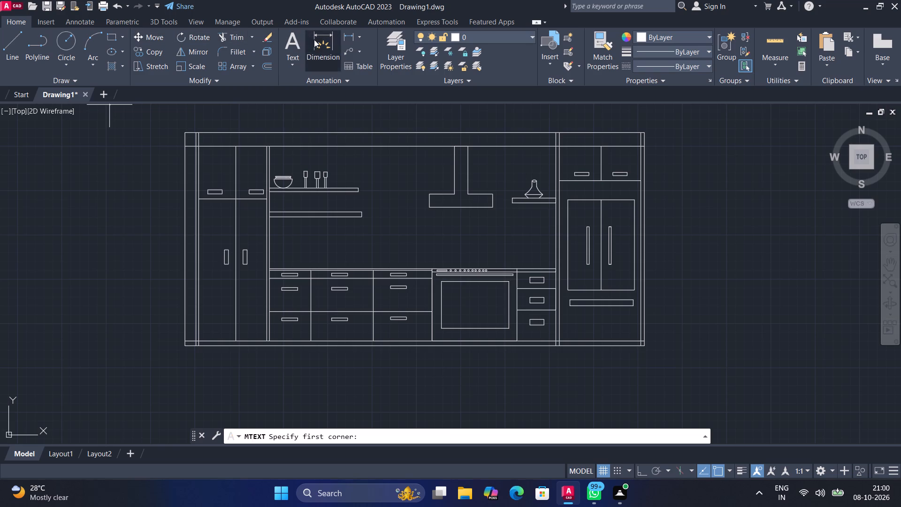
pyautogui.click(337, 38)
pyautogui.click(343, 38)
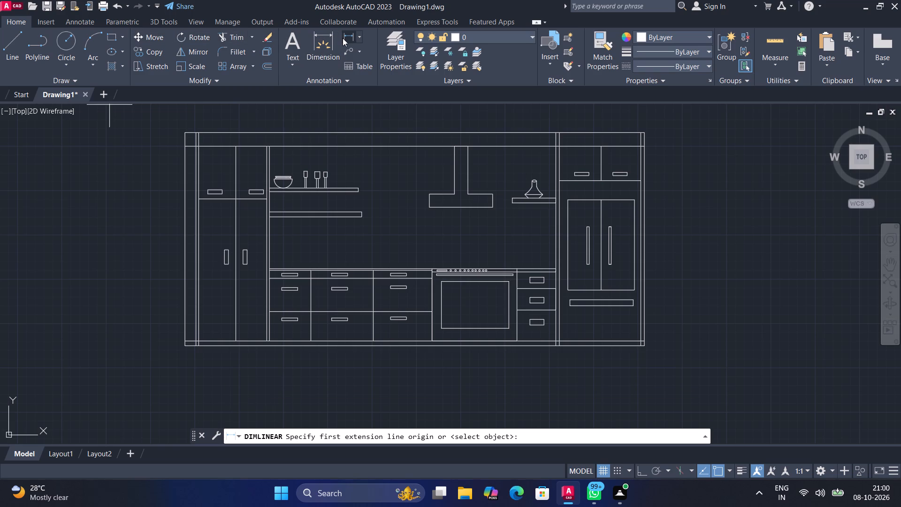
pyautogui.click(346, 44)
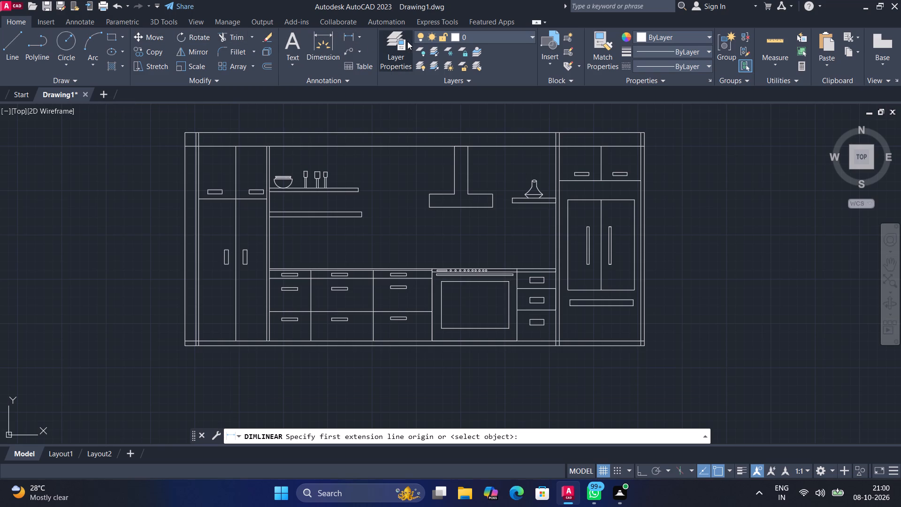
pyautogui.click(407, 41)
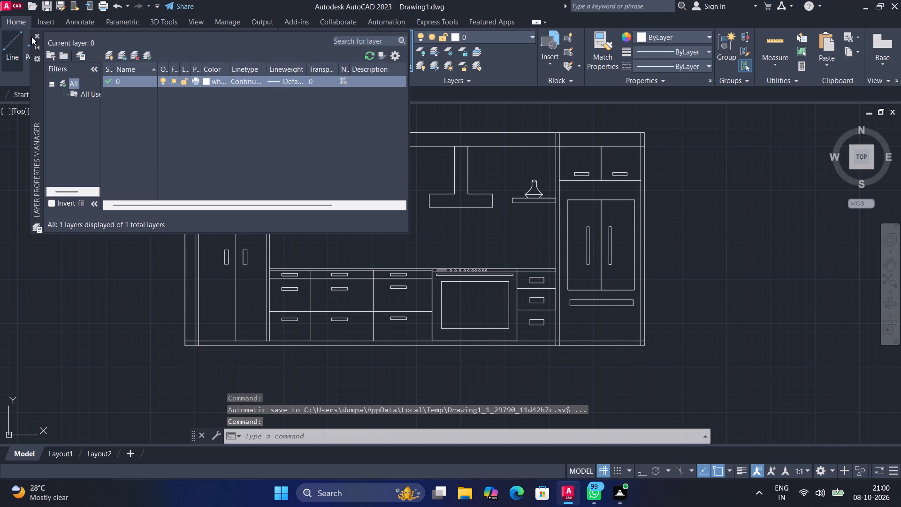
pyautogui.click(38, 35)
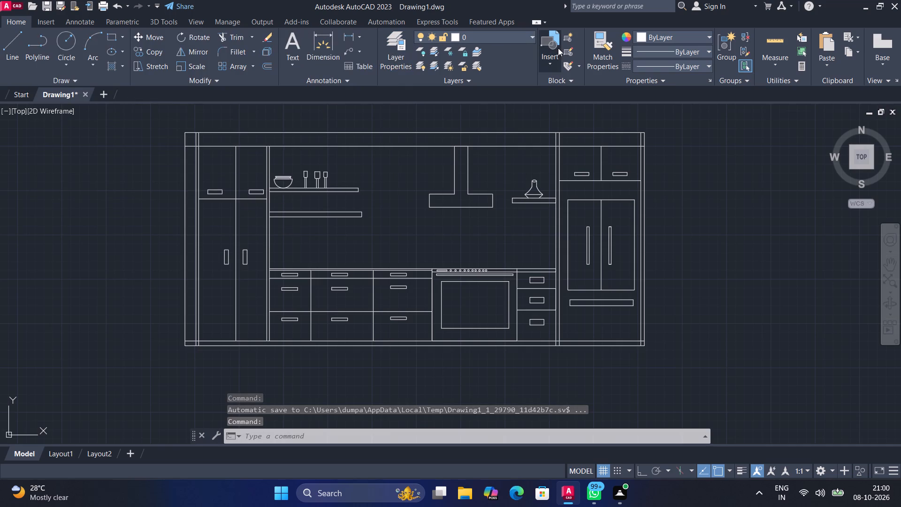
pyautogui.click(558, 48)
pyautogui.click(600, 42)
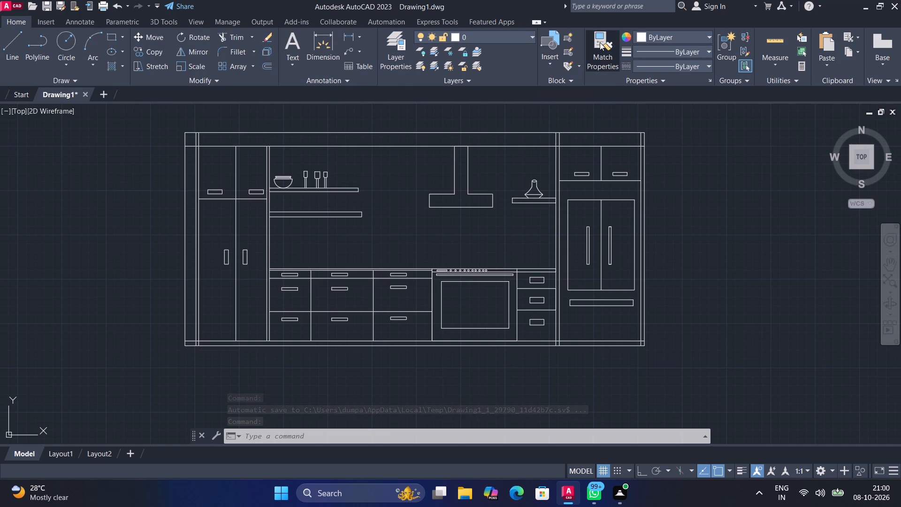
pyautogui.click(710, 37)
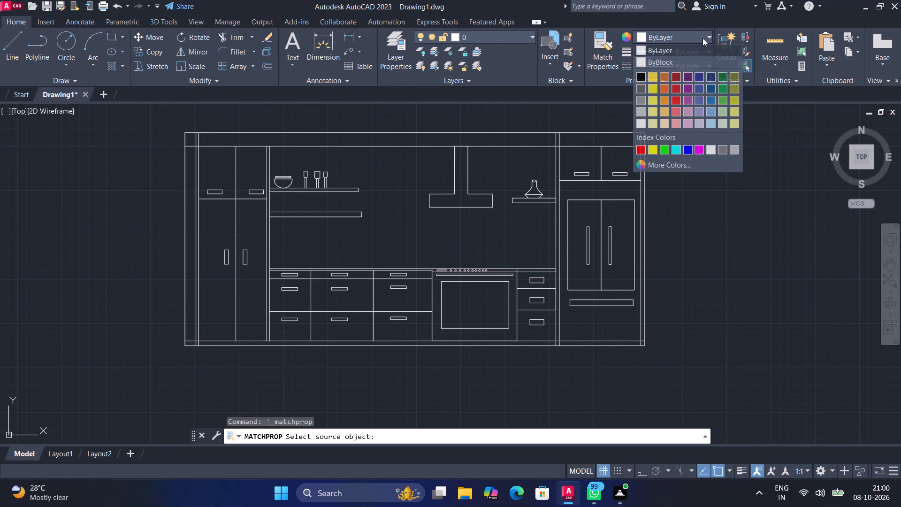
# Check the dimensions of the kitchen elevation's outline, tall cabinets and hood with Quick measure.
pyautogui.click(698, 38)
pyautogui.click(786, 41)
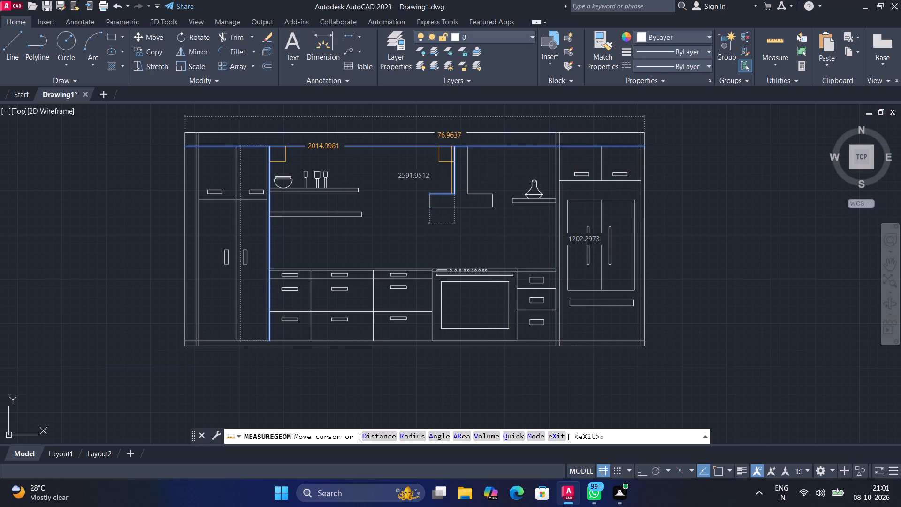
pyautogui.moveTo(450, 147); pyautogui.dragTo(588, 199, button='middle')
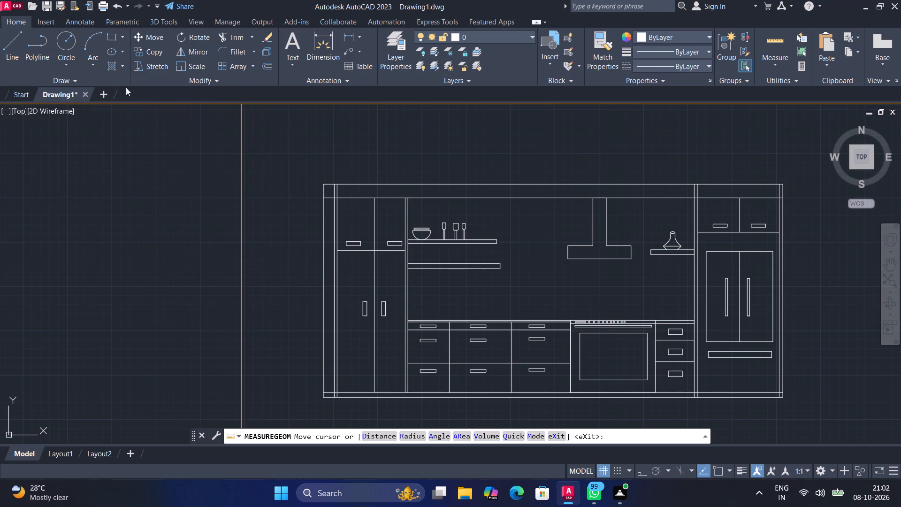
pyautogui.click(774, 49)
pyautogui.click(772, 48)
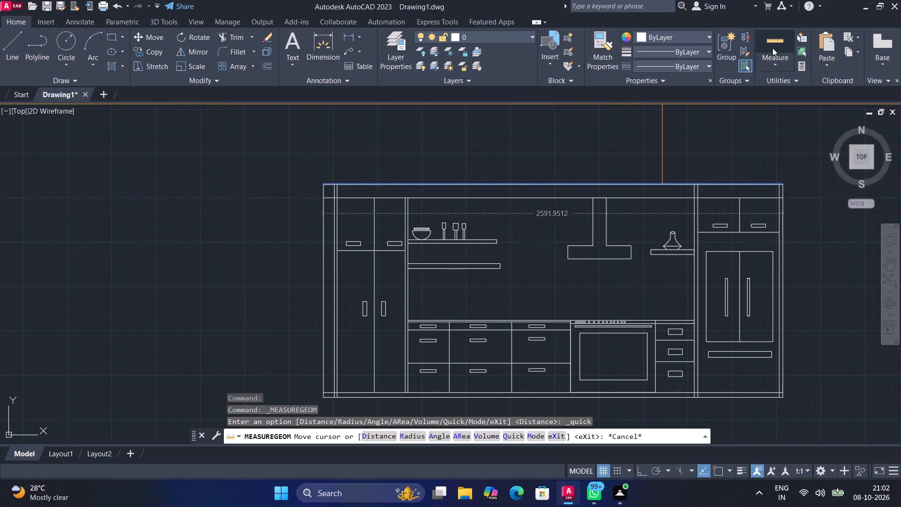
pyautogui.click(772, 48)
pyautogui.click(772, 48)
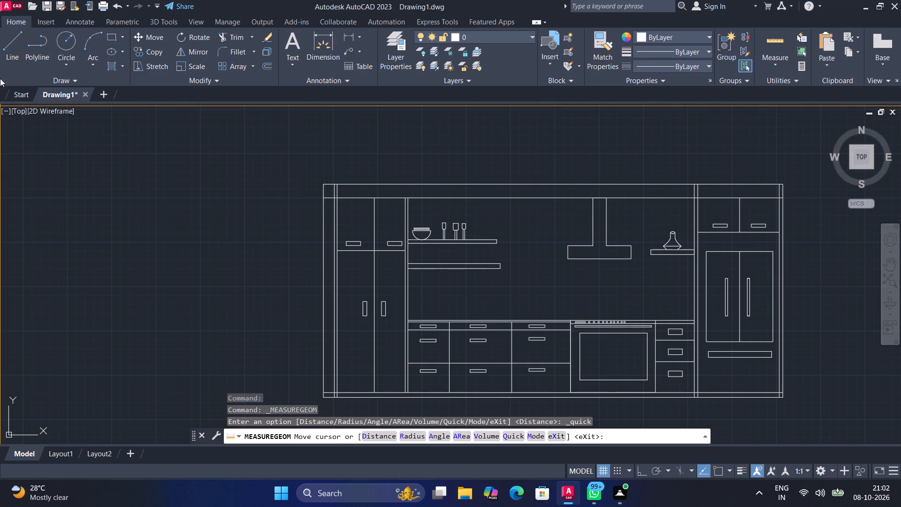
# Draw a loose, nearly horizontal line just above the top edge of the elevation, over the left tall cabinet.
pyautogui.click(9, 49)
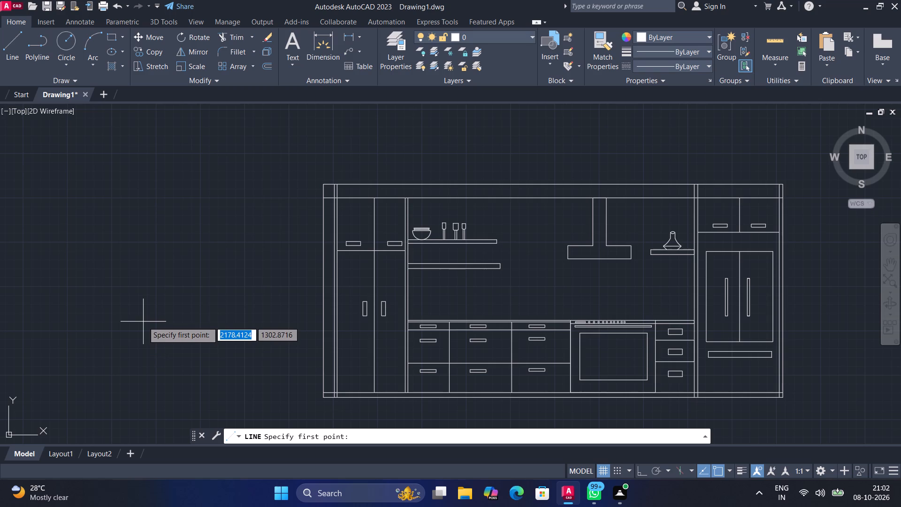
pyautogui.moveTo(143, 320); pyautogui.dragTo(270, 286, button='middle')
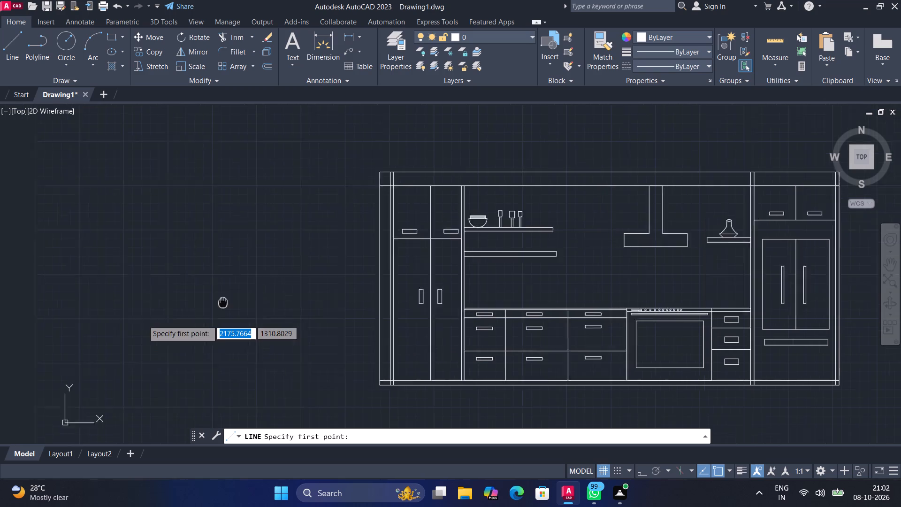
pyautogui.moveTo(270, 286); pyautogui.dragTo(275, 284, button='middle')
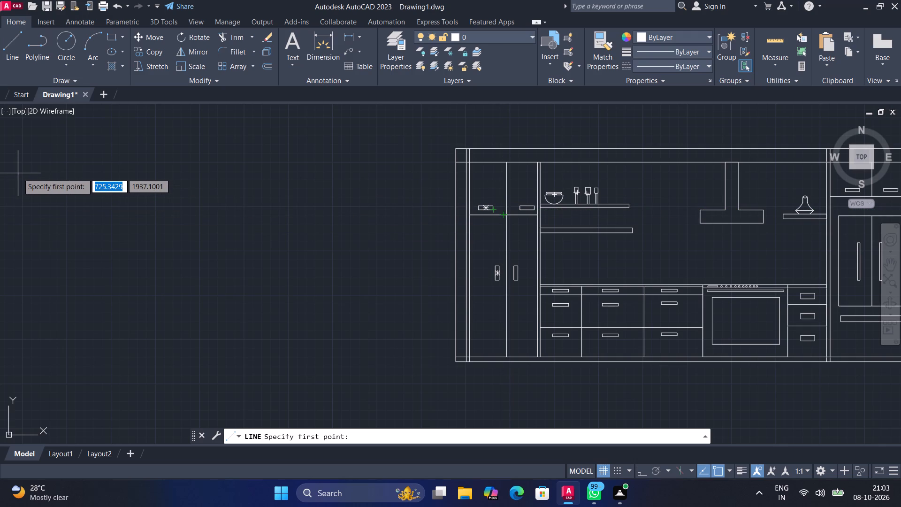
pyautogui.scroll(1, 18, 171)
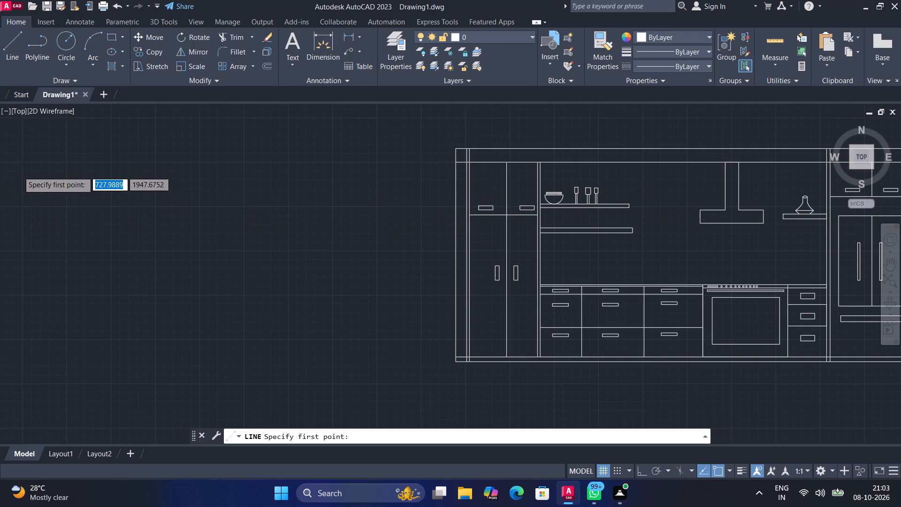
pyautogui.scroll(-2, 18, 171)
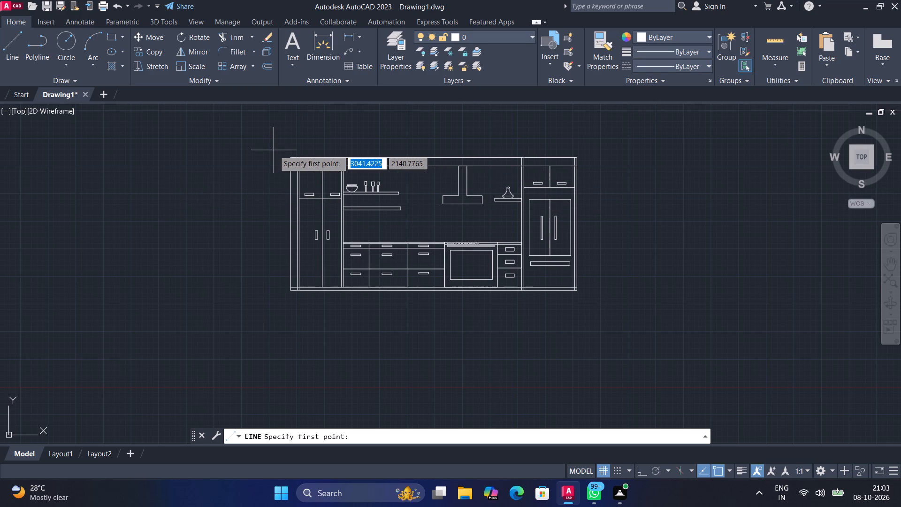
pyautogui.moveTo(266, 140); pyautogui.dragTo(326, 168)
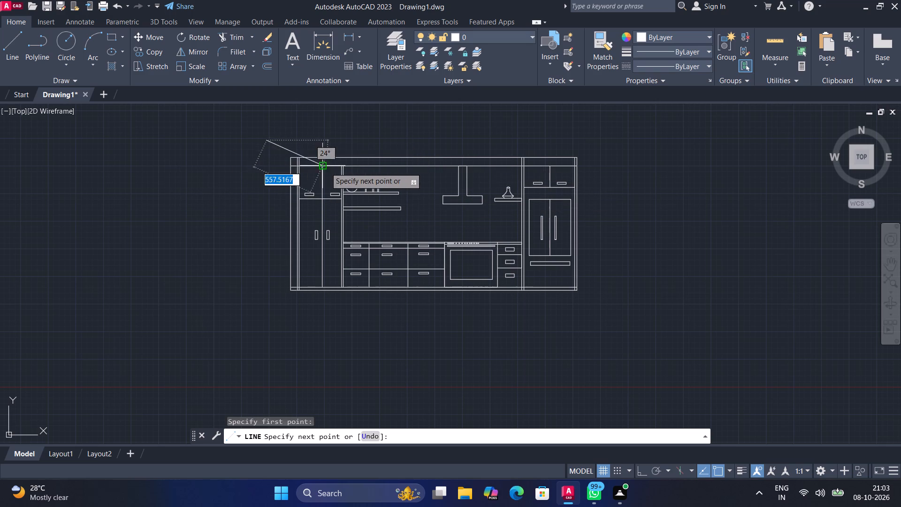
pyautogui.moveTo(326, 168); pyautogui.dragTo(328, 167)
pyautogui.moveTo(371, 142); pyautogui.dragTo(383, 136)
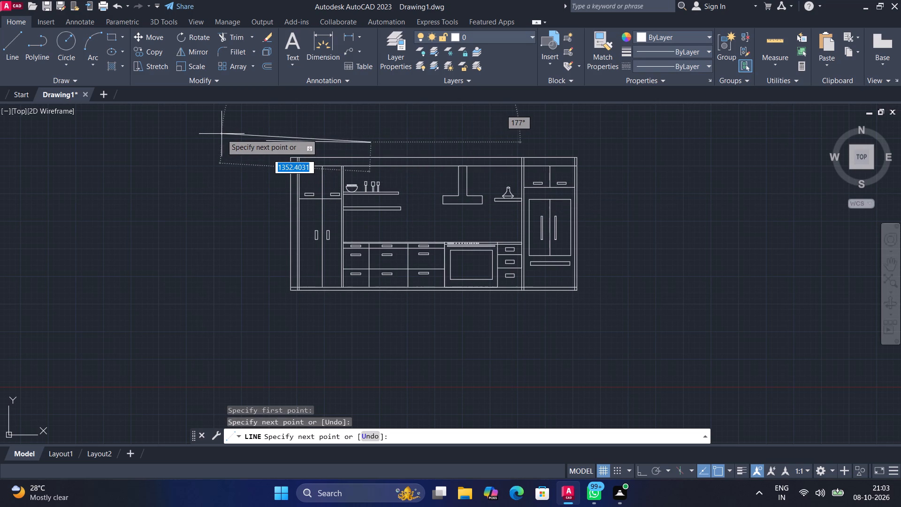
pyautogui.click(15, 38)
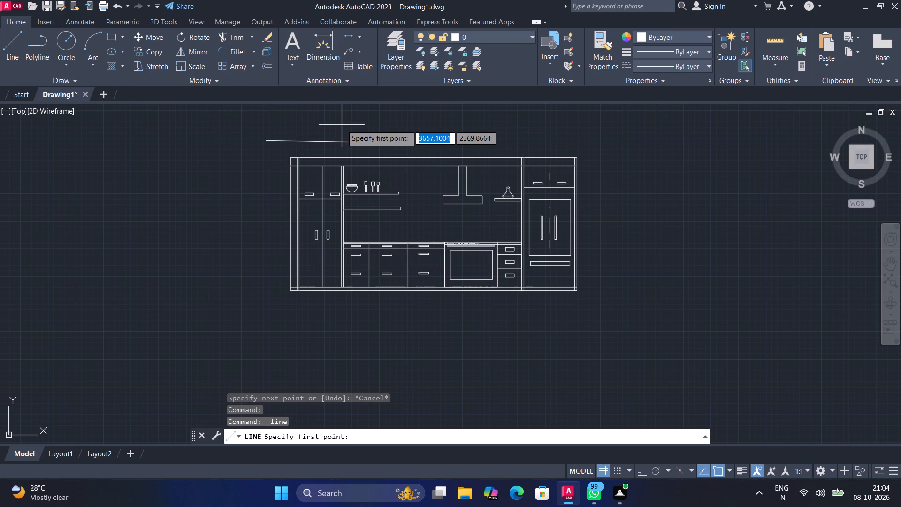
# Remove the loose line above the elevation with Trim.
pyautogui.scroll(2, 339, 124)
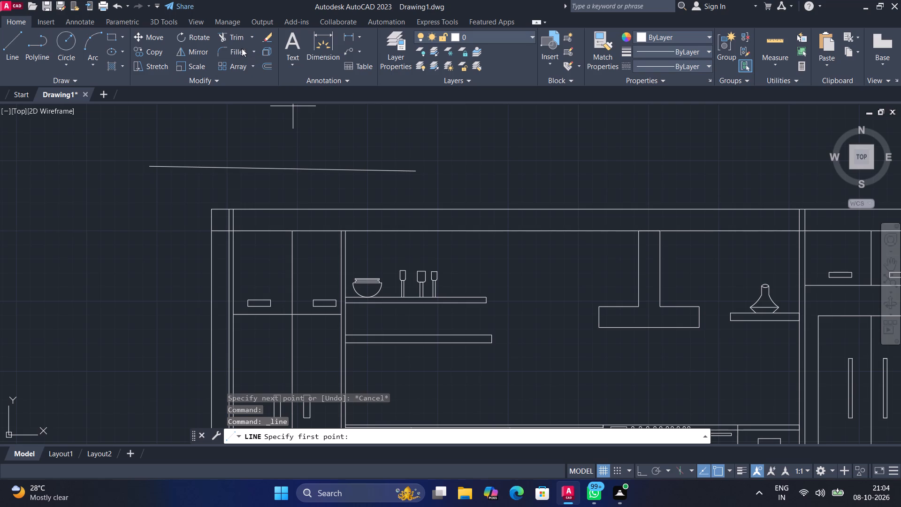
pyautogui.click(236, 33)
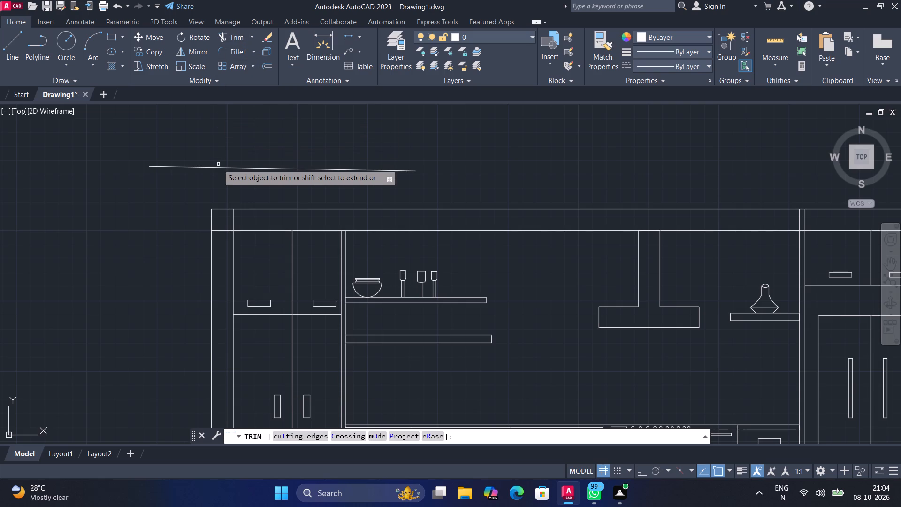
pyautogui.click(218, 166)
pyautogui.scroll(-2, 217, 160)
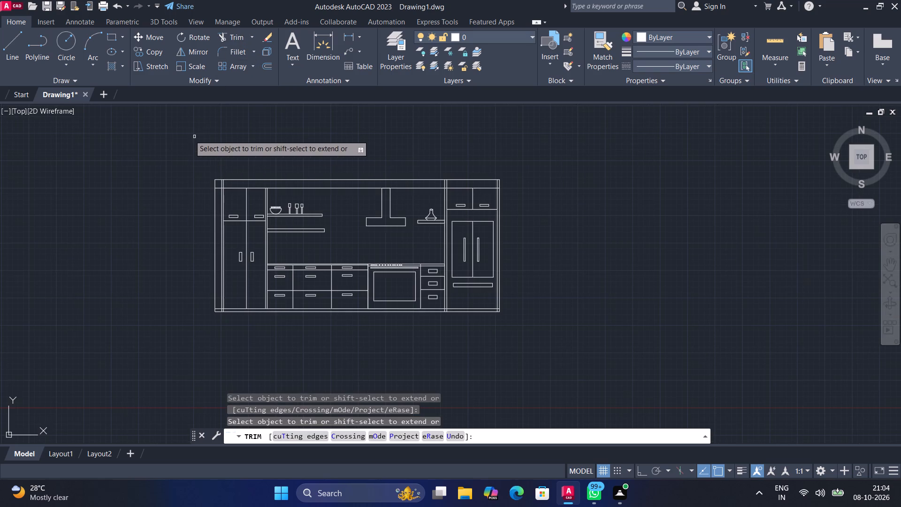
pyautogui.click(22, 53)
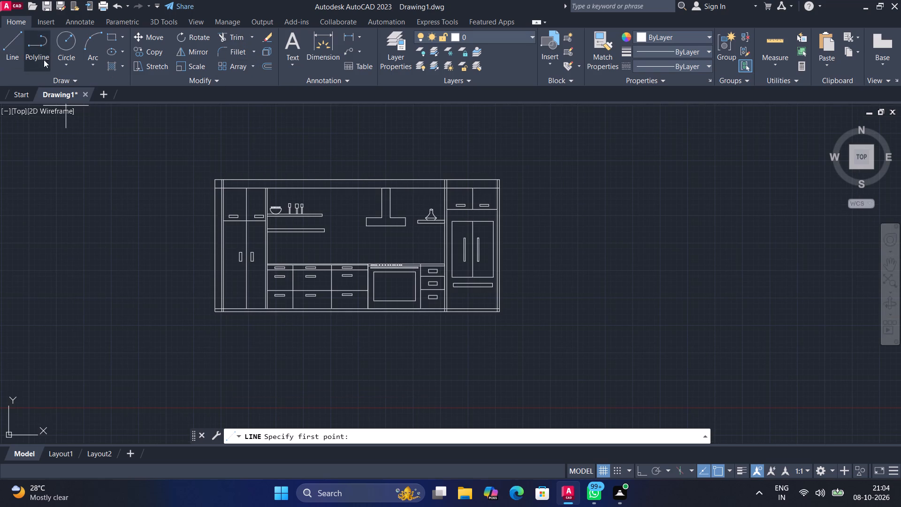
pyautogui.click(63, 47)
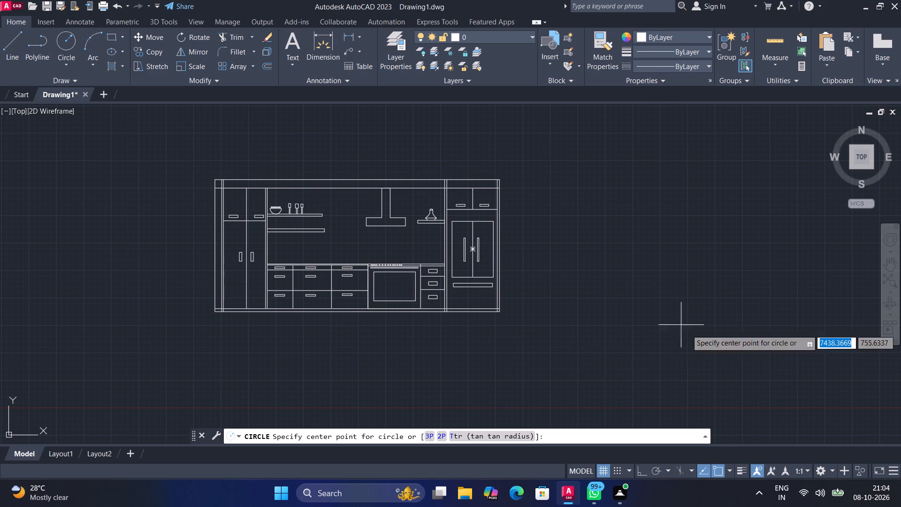
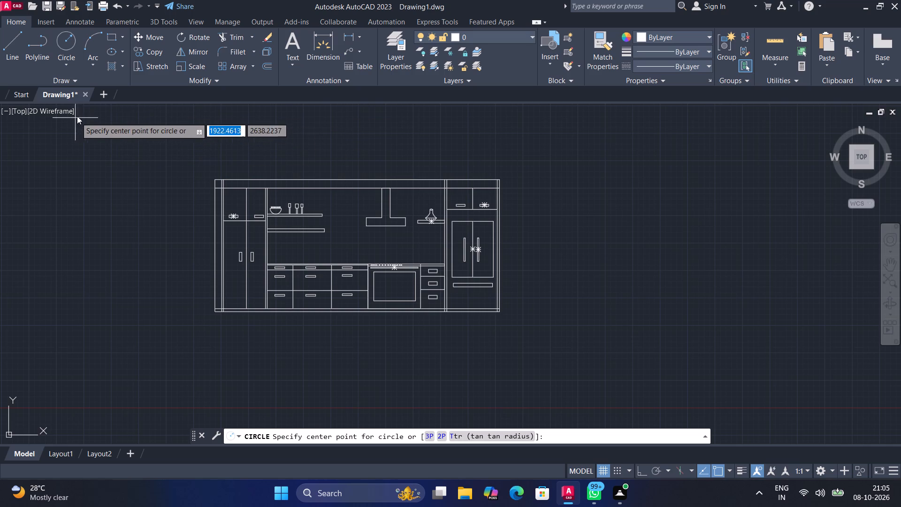
# Examine the full kitchen elevation, from the tall cabinets and shelves to the hood, oven and drawers.
pyautogui.scroll(-1, 41, 64)
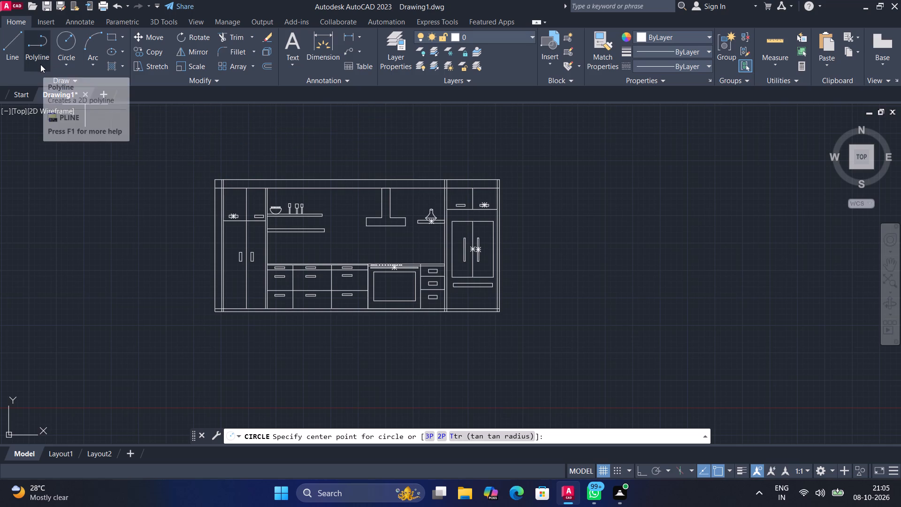
pyautogui.scroll(2, 40, 64)
pyautogui.scroll(2, 158, 169)
pyautogui.scroll(-1, 159, 167)
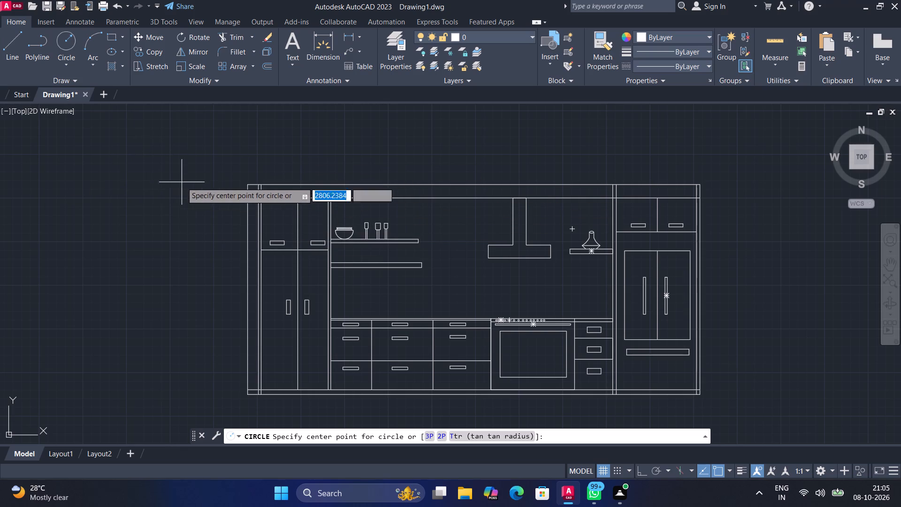
pyautogui.scroll(-1, 161, 181)
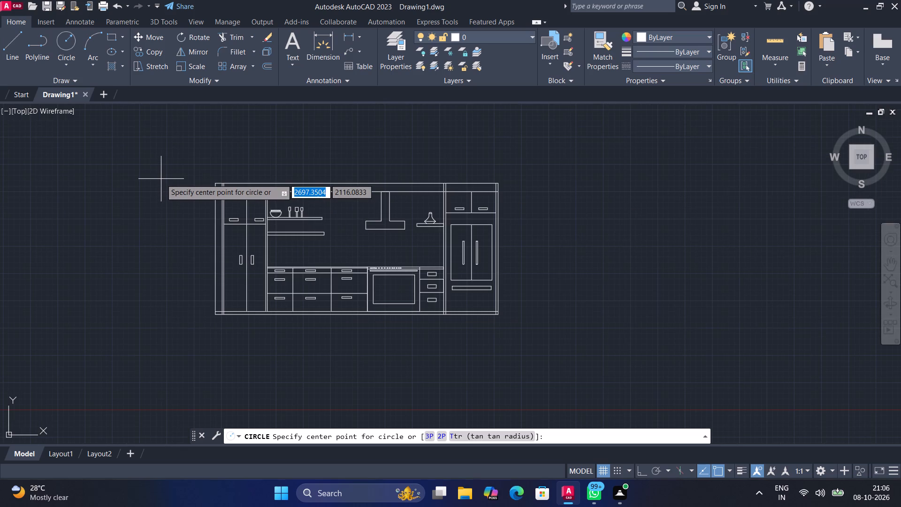
pyautogui.moveTo(161, 179); pyautogui.dragTo(205, 181, button='middle')
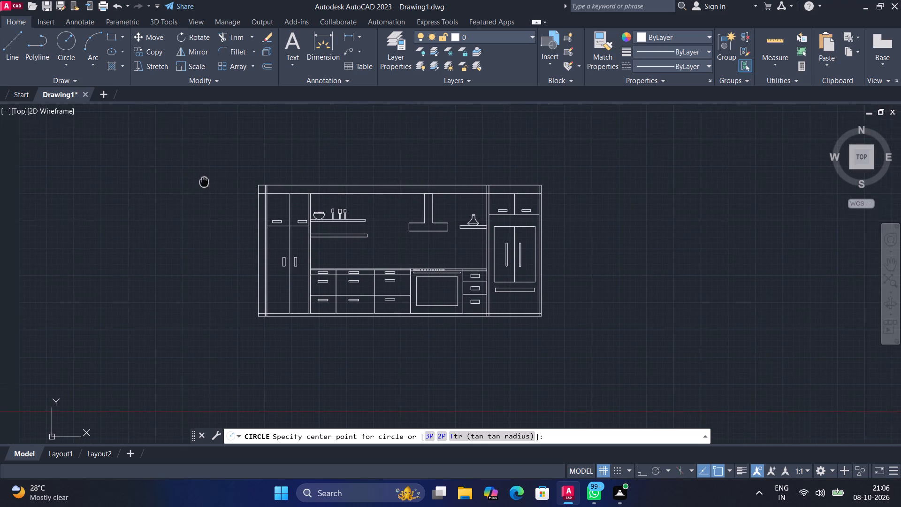
pyautogui.moveTo(205, 181); pyautogui.dragTo(222, 181, button='middle')
pyautogui.scroll(1, 222, 181)
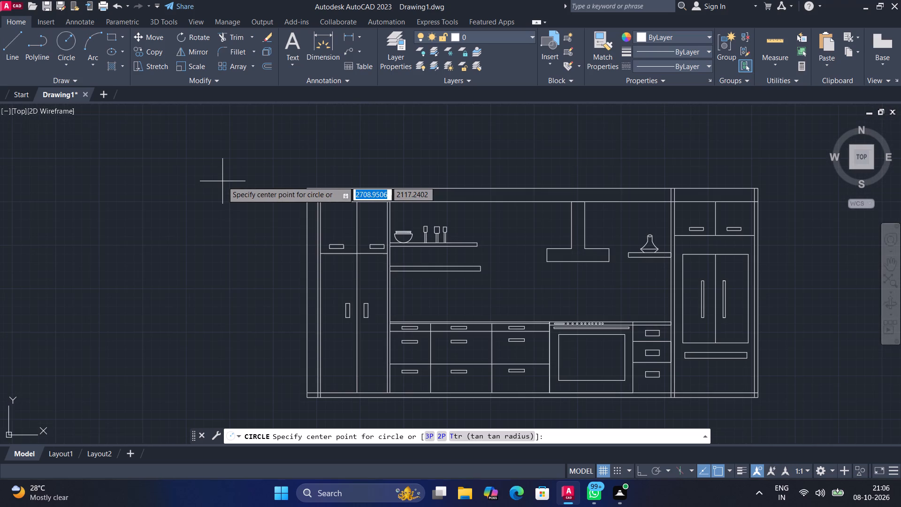
pyautogui.moveTo(222, 181); pyautogui.dragTo(163, 150, button='middle')
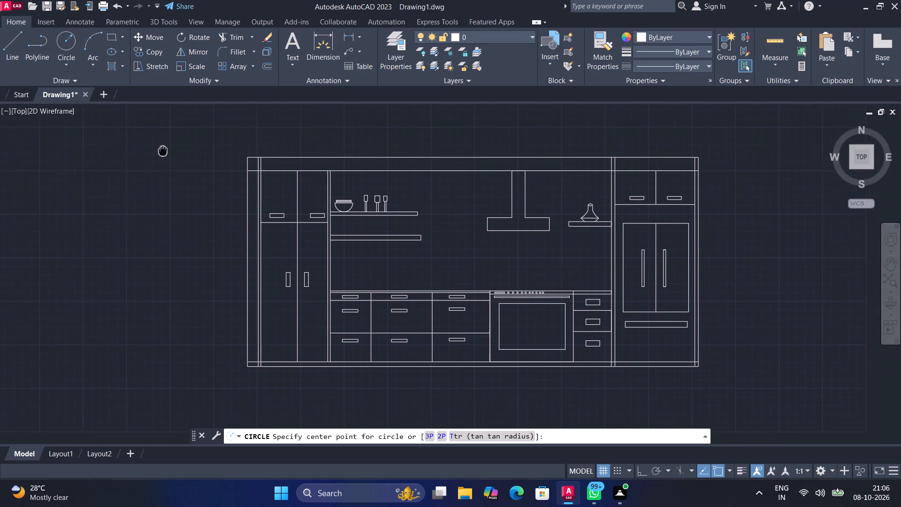
pyautogui.moveTo(163, 150); pyautogui.dragTo(137, 149, button='middle')
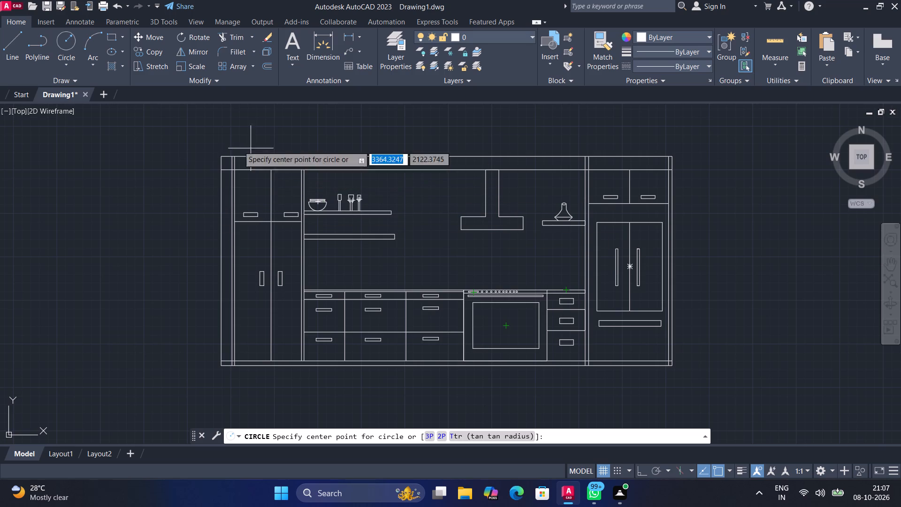
pyautogui.scroll(-1, 222, 161)
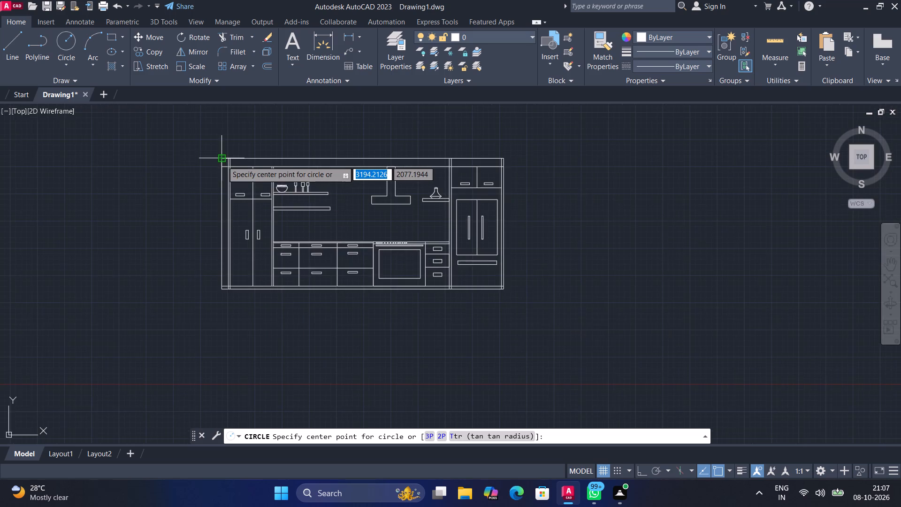
pyautogui.scroll(2, 222, 161)
pyautogui.scroll(-1, 223, 161)
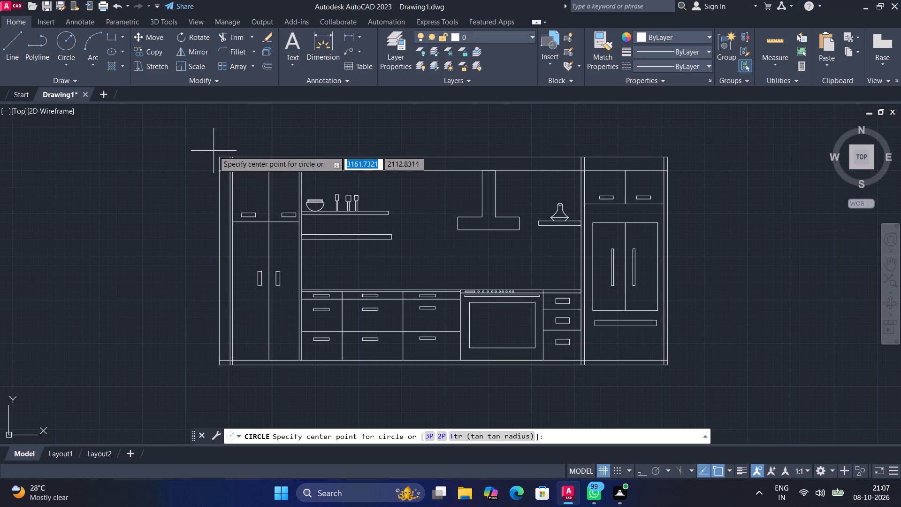
pyautogui.moveTo(200, 150); pyautogui.dragTo(117, 137, button='middle')
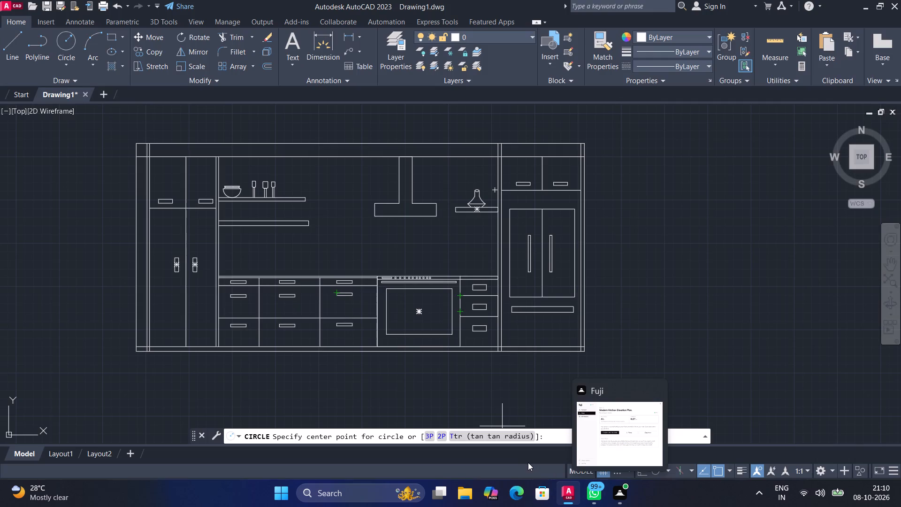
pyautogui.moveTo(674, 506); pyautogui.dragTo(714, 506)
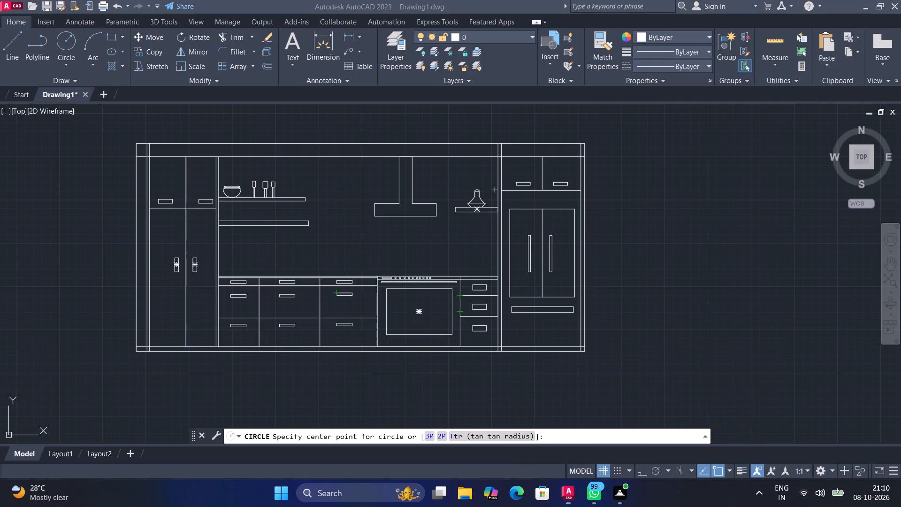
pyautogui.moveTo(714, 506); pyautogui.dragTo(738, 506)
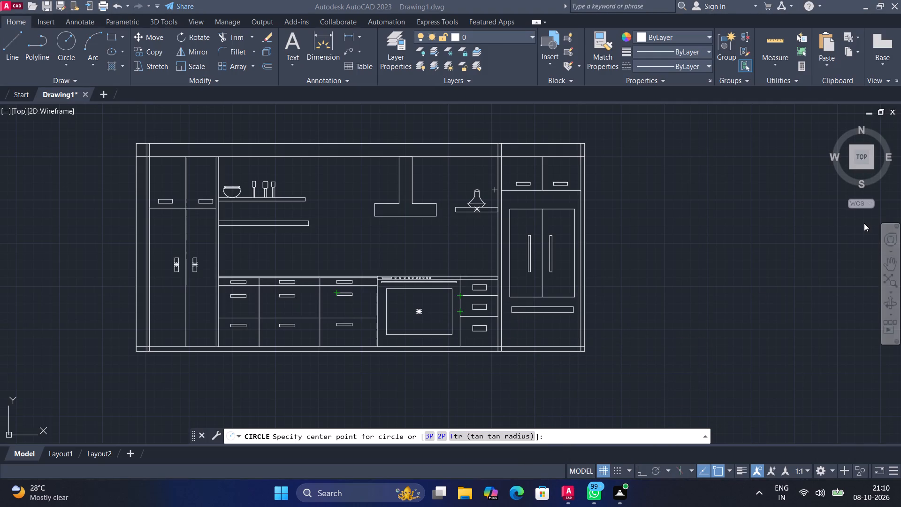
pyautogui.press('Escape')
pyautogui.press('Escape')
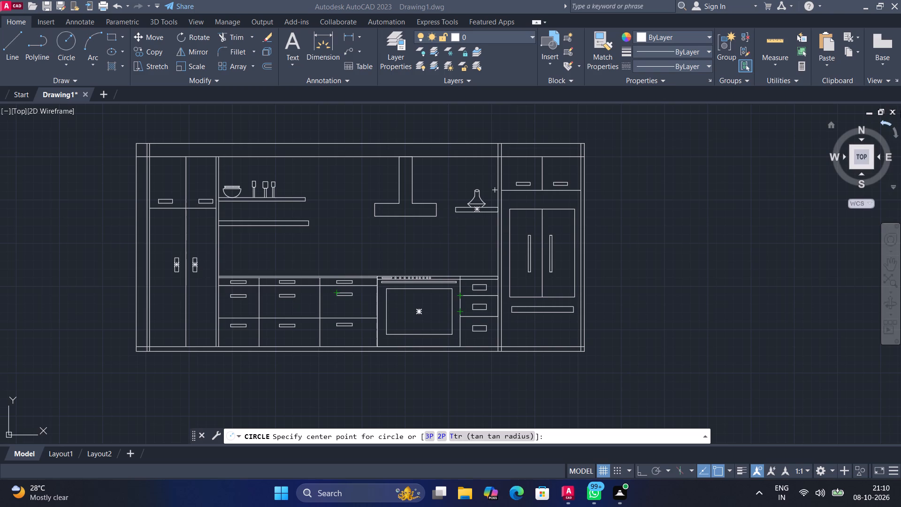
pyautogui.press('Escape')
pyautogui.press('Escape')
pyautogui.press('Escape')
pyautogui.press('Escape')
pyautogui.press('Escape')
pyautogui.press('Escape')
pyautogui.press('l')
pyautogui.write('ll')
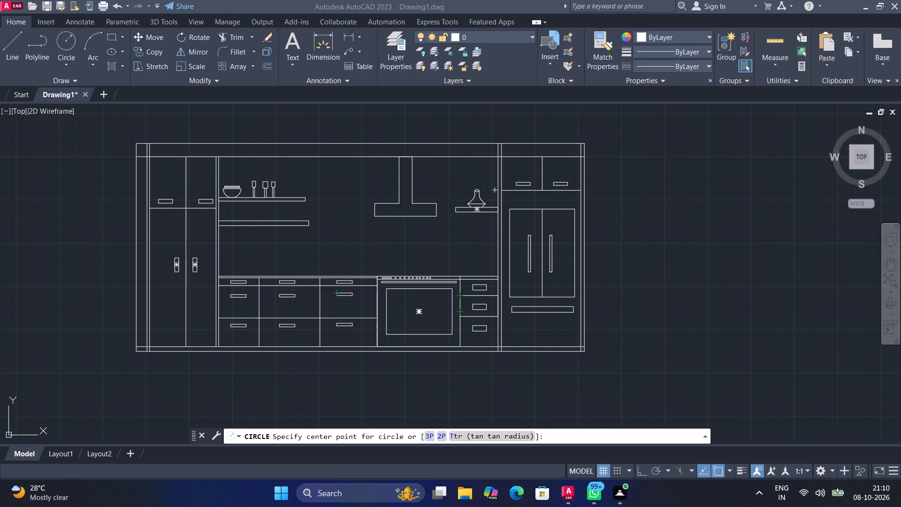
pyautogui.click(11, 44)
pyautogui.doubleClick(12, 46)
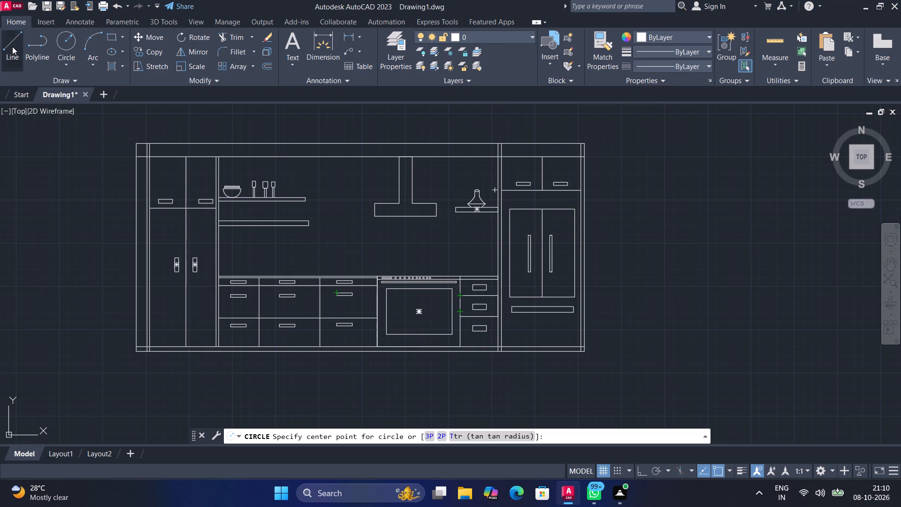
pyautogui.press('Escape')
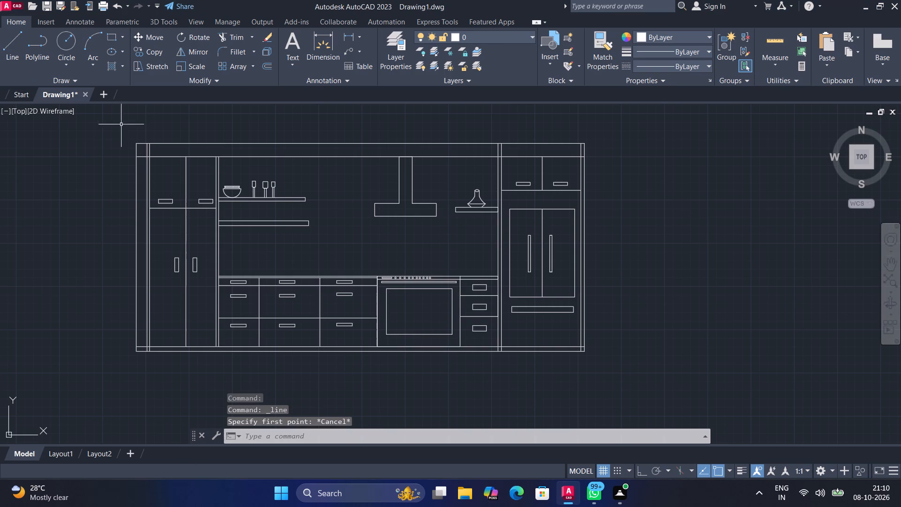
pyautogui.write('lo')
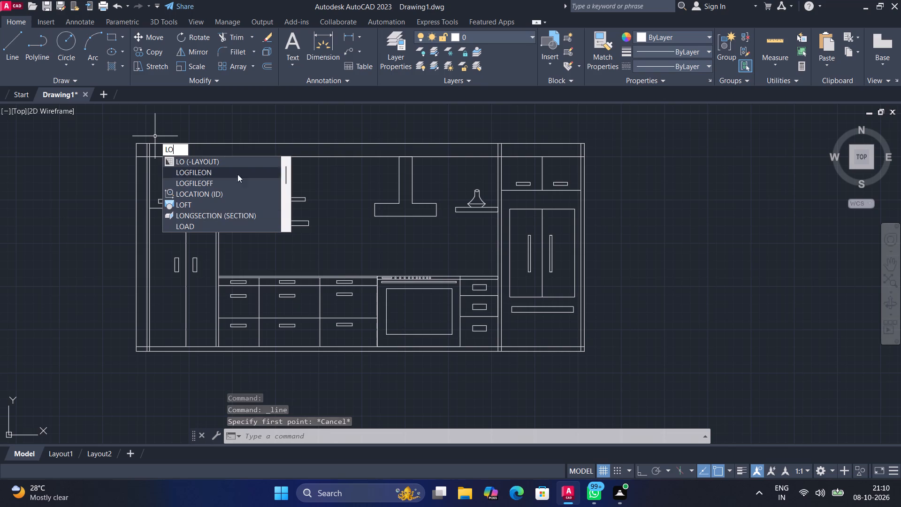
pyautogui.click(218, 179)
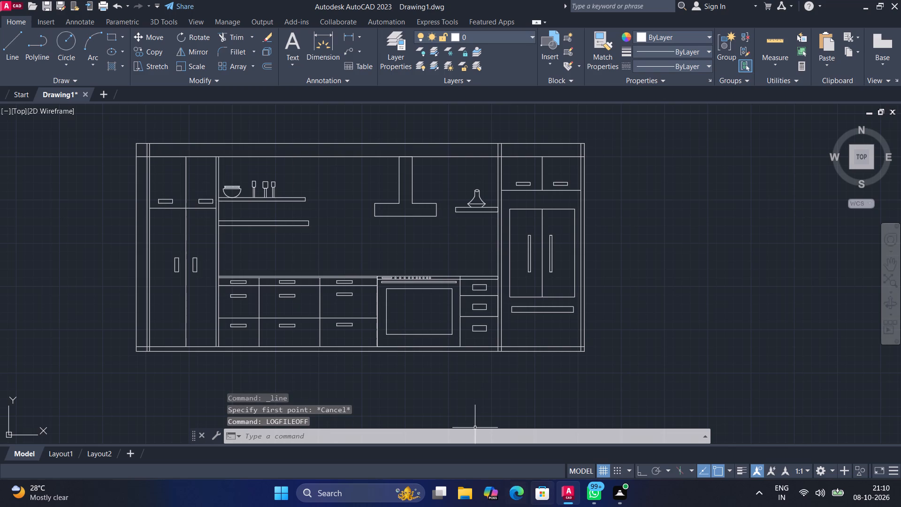
# Start saving the drawing and choose the Downloads folder as its location.
pyautogui.hotkey('ctrl', 's')
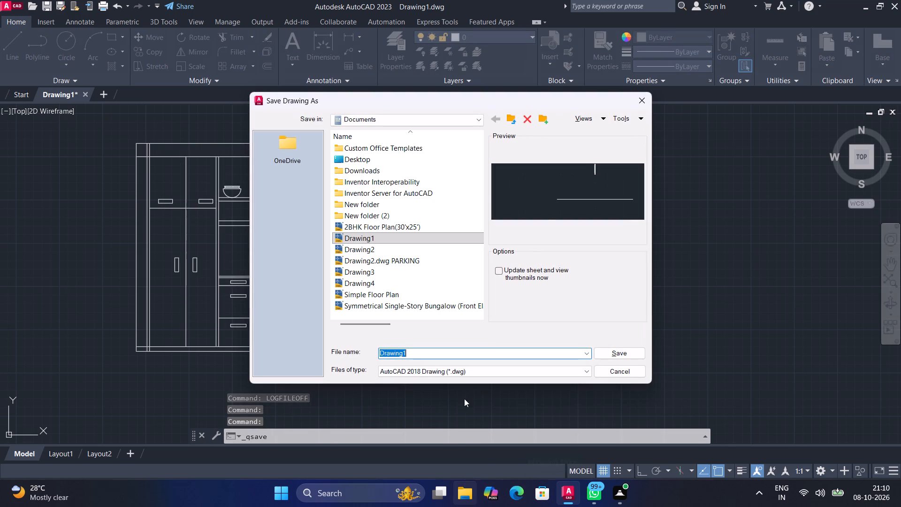
pyautogui.click(416, 123)
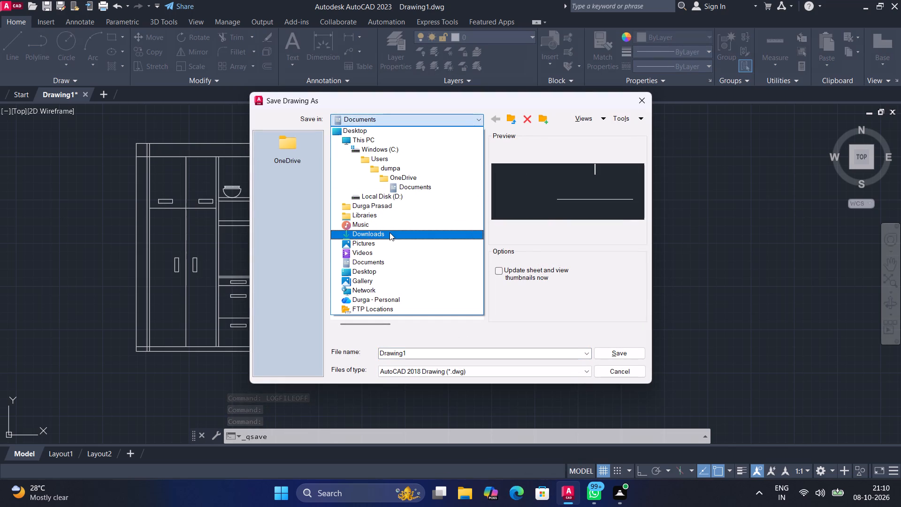
pyautogui.click(389, 232)
# Replace the proposed file name with the copied kitchen description and delete text from its end, starting with the open shelving part.
pyautogui.click(426, 352)
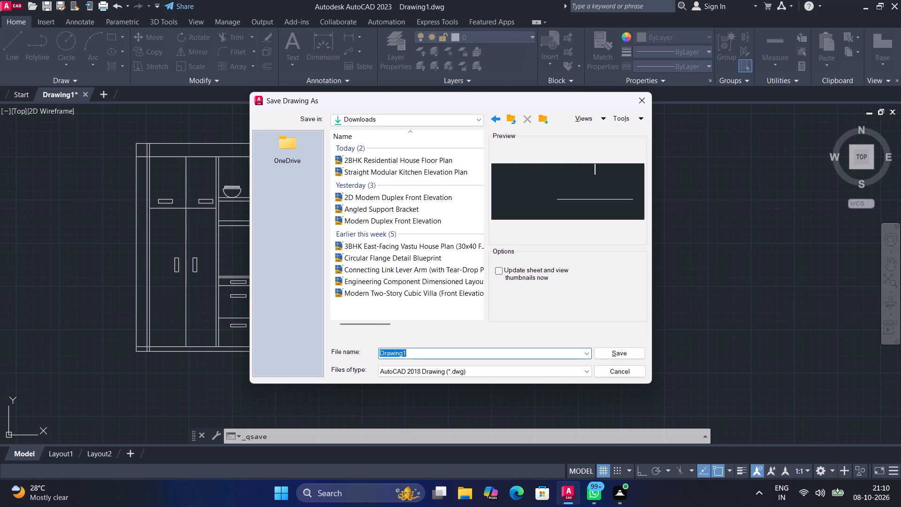
pyautogui.press('BackSpace')
pyautogui.hotkey('ctrl', 'v')
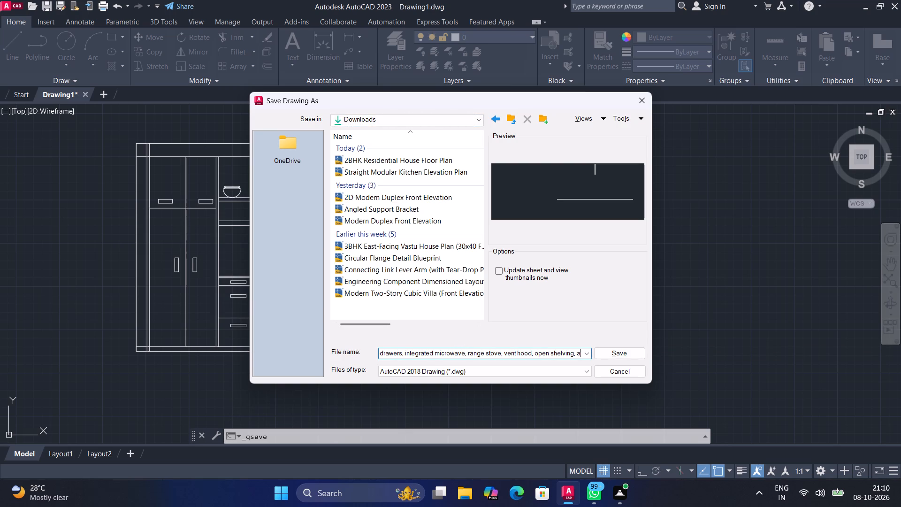
pyautogui.press('BackSpace')
pyautogui.press('BackSpace')
pyautogui.press('BackSpace')
pyautogui.press('BackSpace')
pyautogui.press('BackSpace')
pyautogui.press('BackSpace')
pyautogui.press('BackSpace')
pyautogui.press('BackSpace')
pyautogui.press('BackSpace')
pyautogui.press('BackSpace')
pyautogui.press('BackSpace')
pyautogui.press('BackSpace')
pyautogui.press('BackSpace')
pyautogui.press('BackSpace')
pyautogui.press('BackSpace')
pyautogui.press('BackSpace')
pyautogui.press('BackSpace')
pyautogui.press('BackSpace')
pyautogui.press('BackSpace')
pyautogui.press('BackSpace')
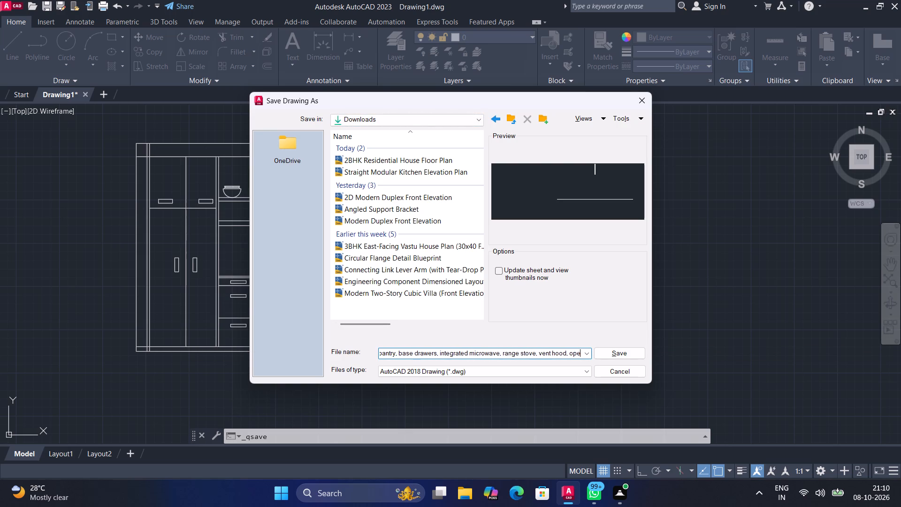
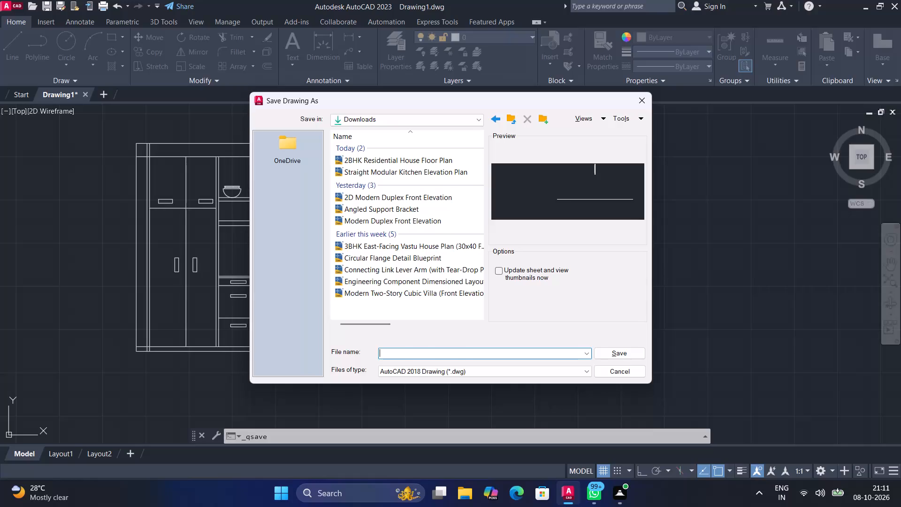
# Save the drawing in Downloads under the copied name "Modern Kitchen Elevation Plan".
pyautogui.hotkey('ctrl', 'v')
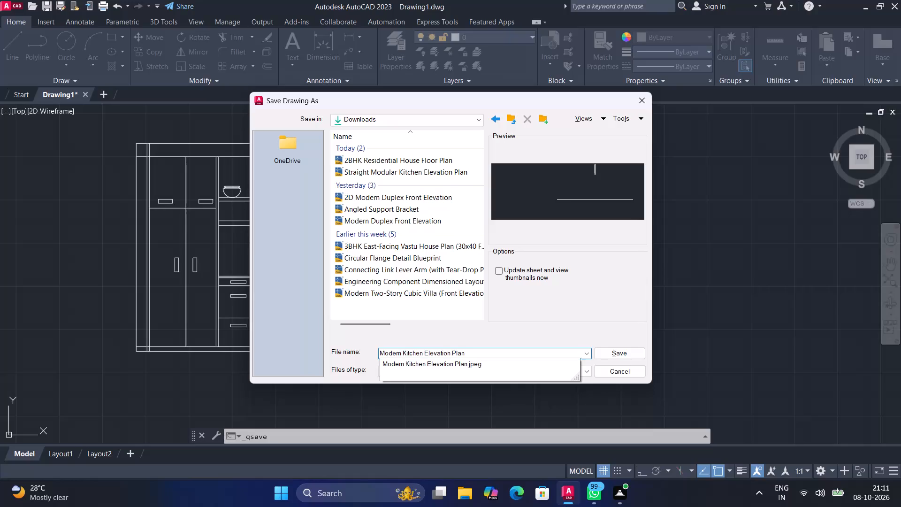
pyautogui.click(557, 330)
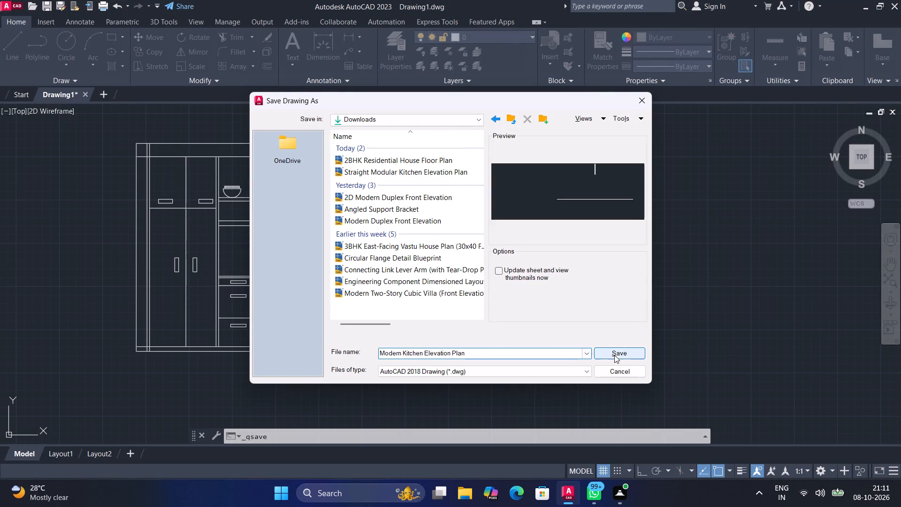
pyautogui.click(615, 354)
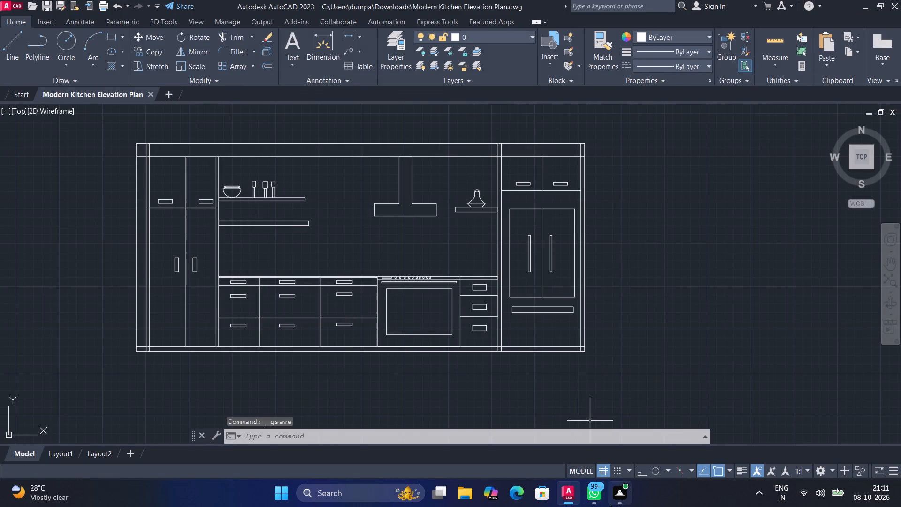